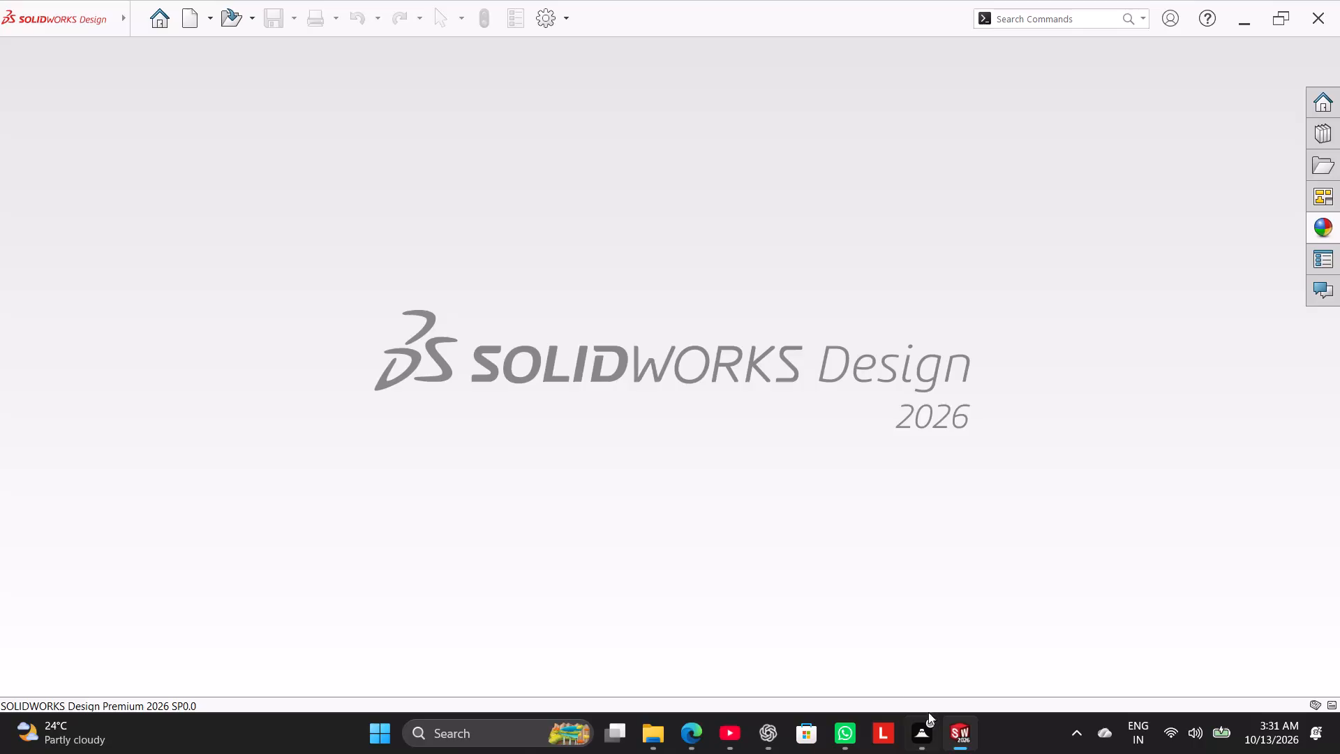
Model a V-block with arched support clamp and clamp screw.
Create a new part document.
click(191, 27)
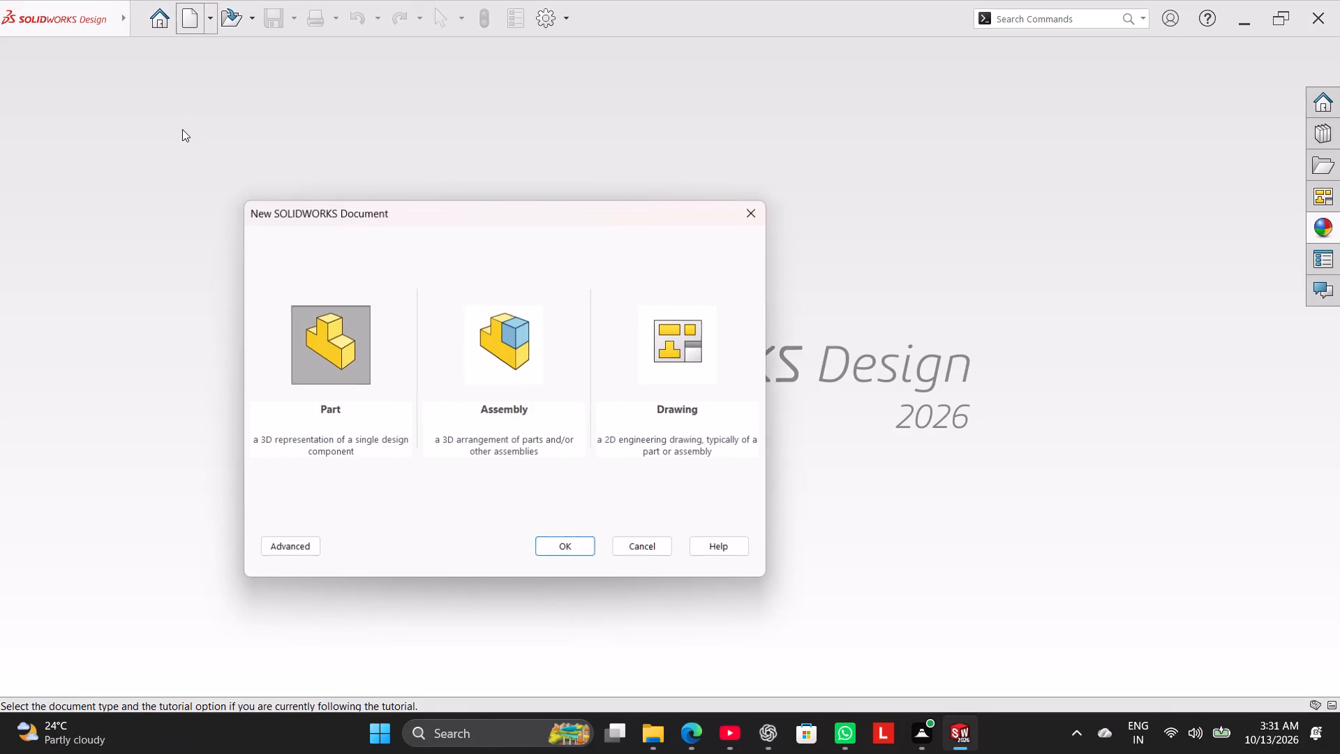
click(590, 547)
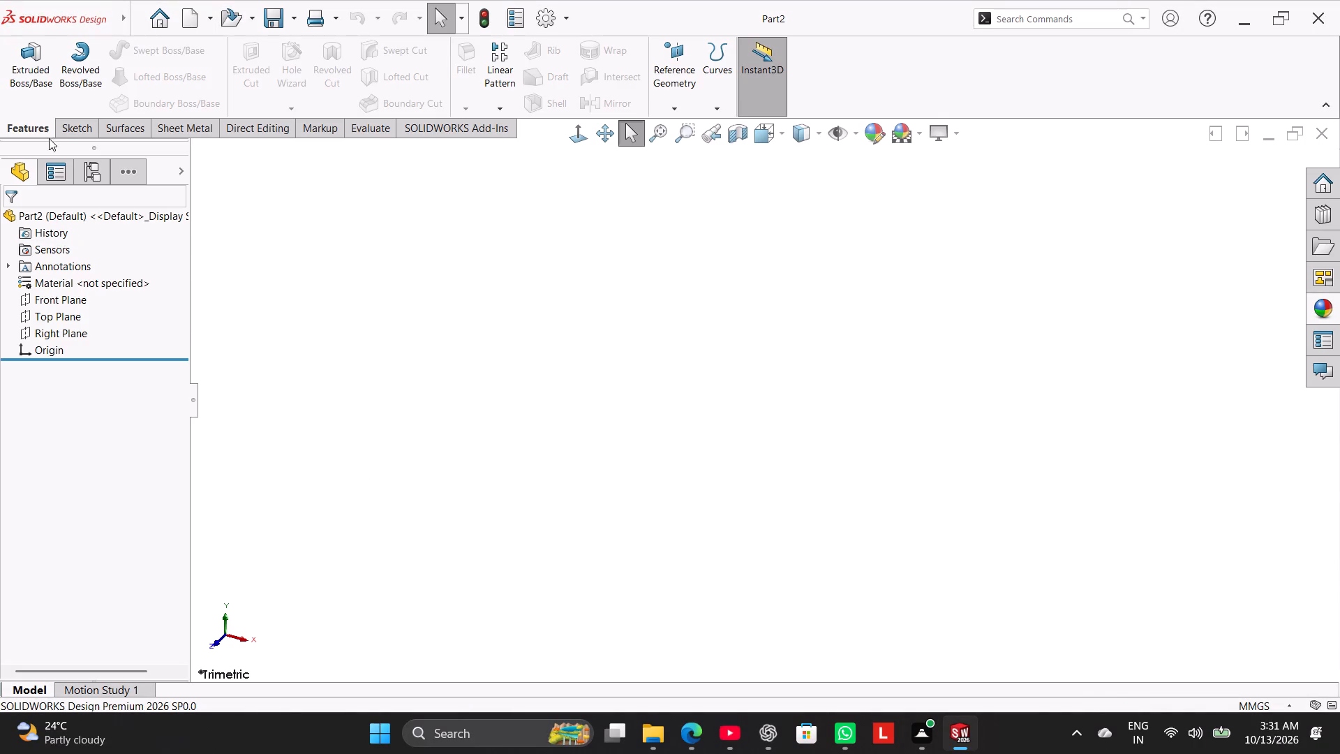
Start a sketch on the Front Plane.
click(70, 128)
click(39, 79)
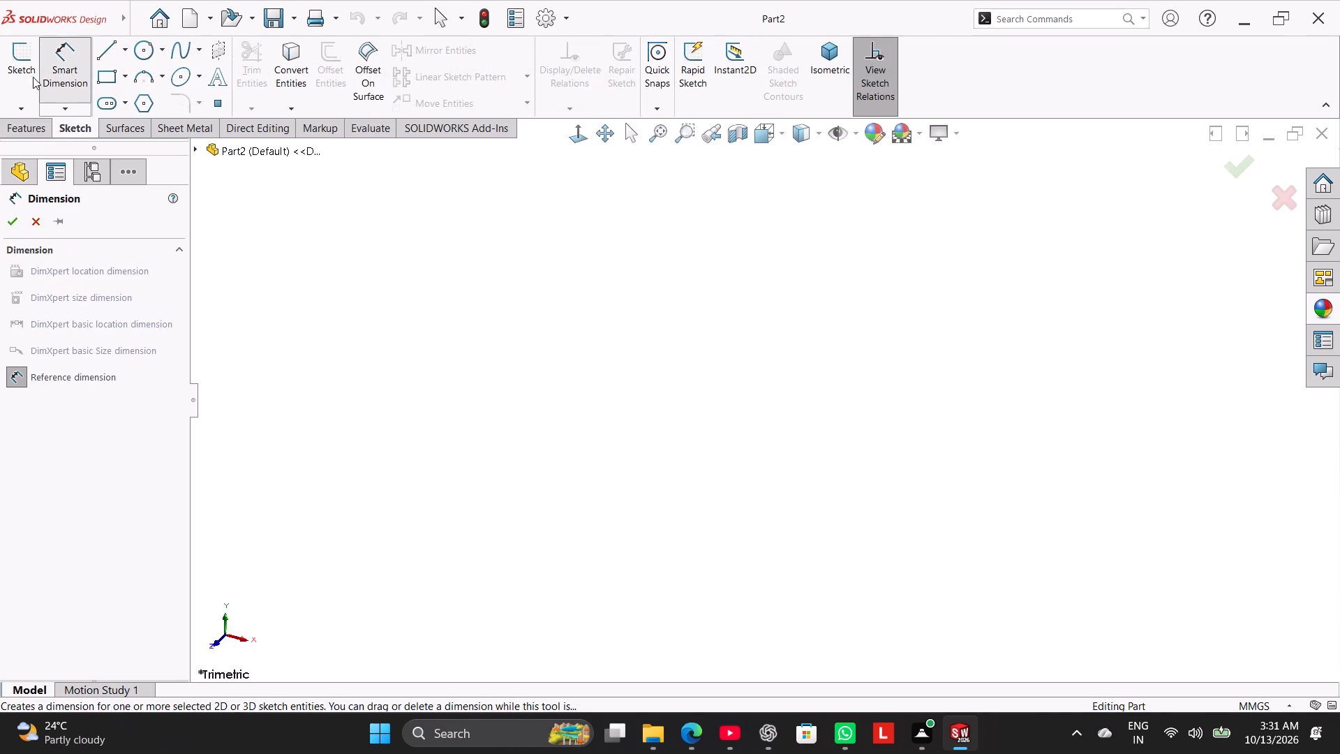
click(27, 73)
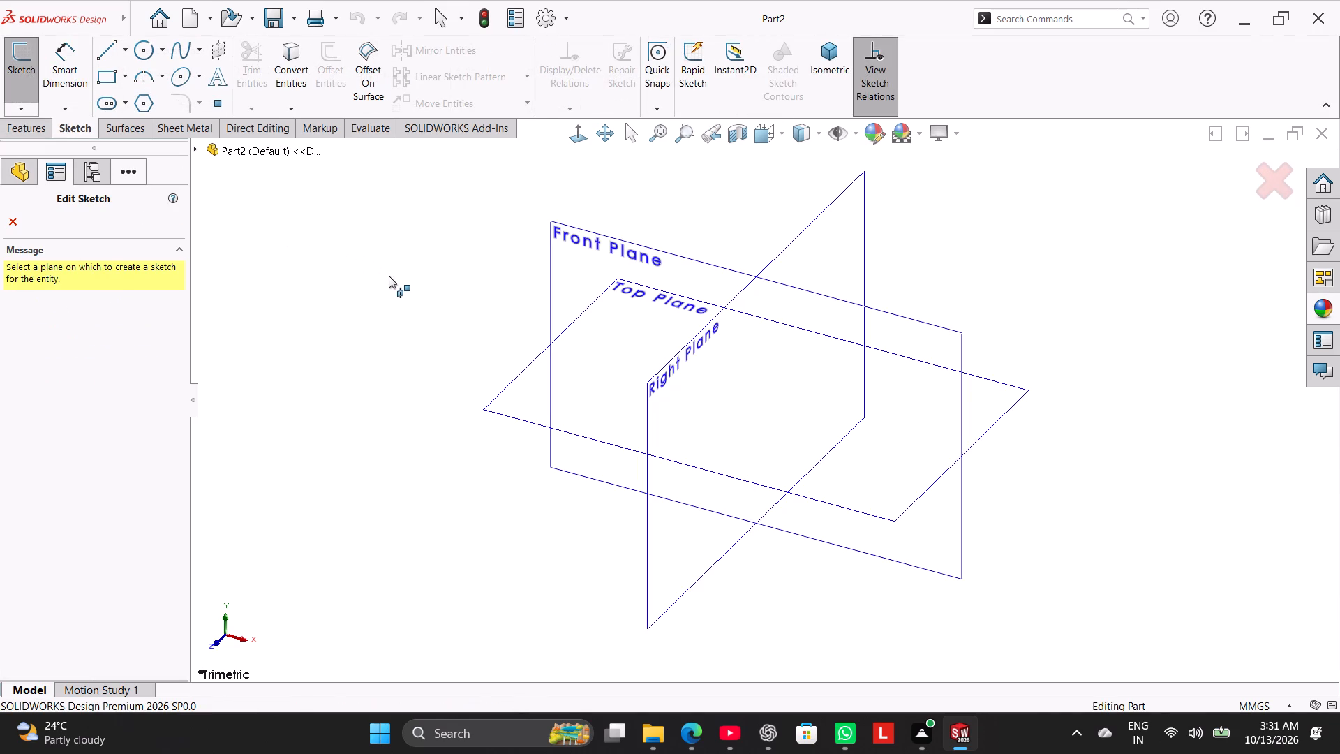
click(602, 274)
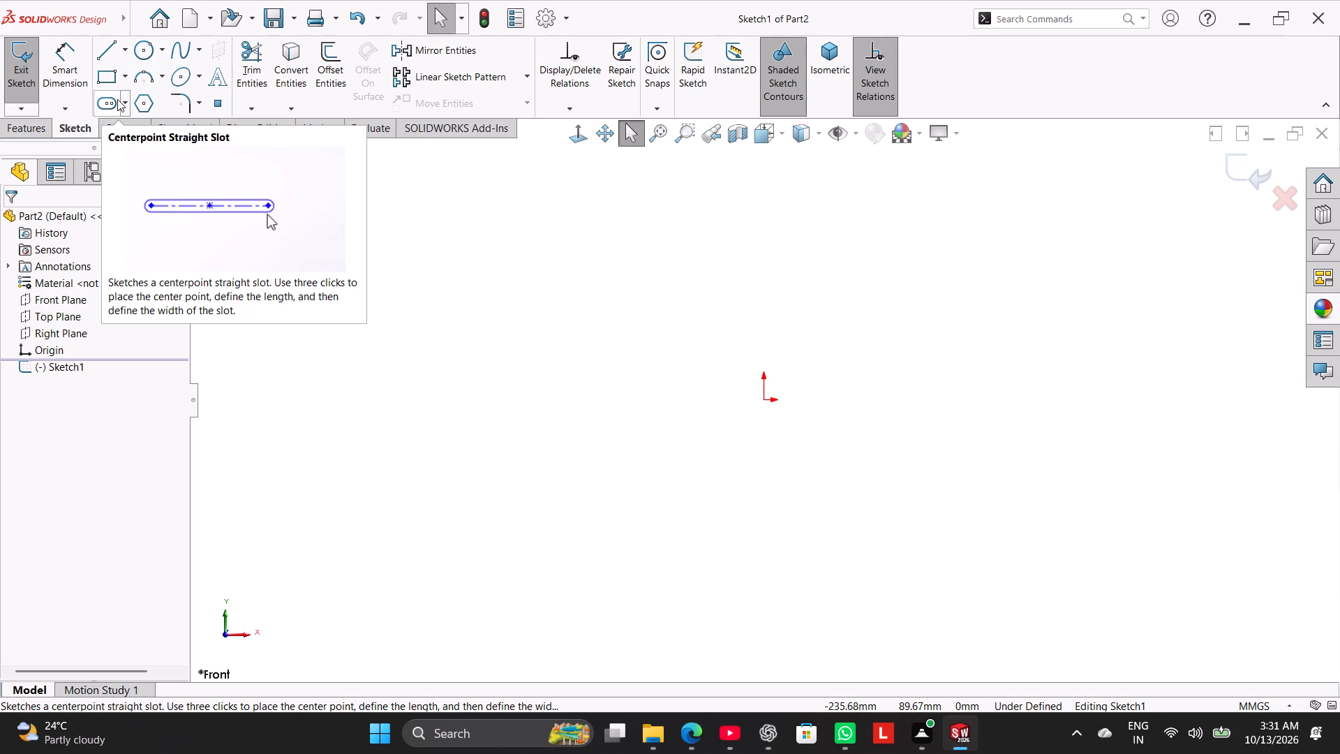
Sketch a vertical centerline running upward from the origin.
click(126, 50)
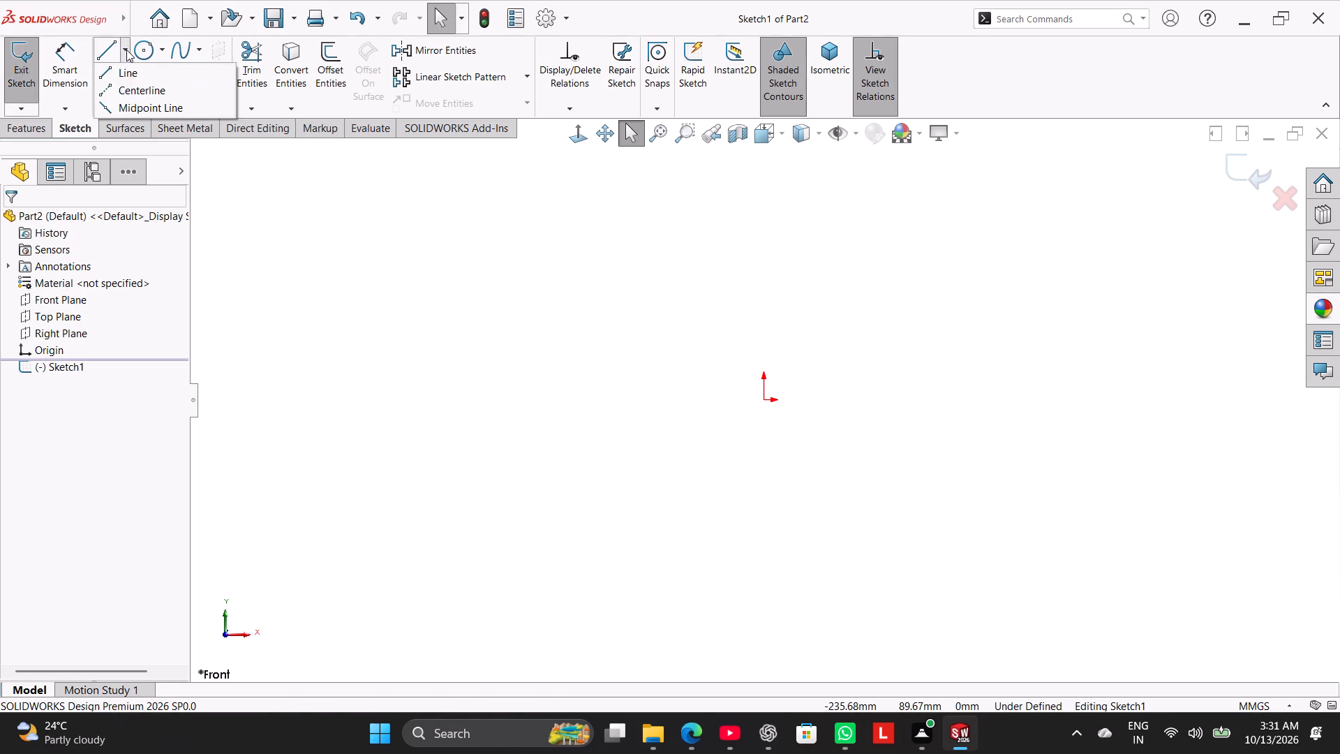
click(138, 89)
click(765, 398)
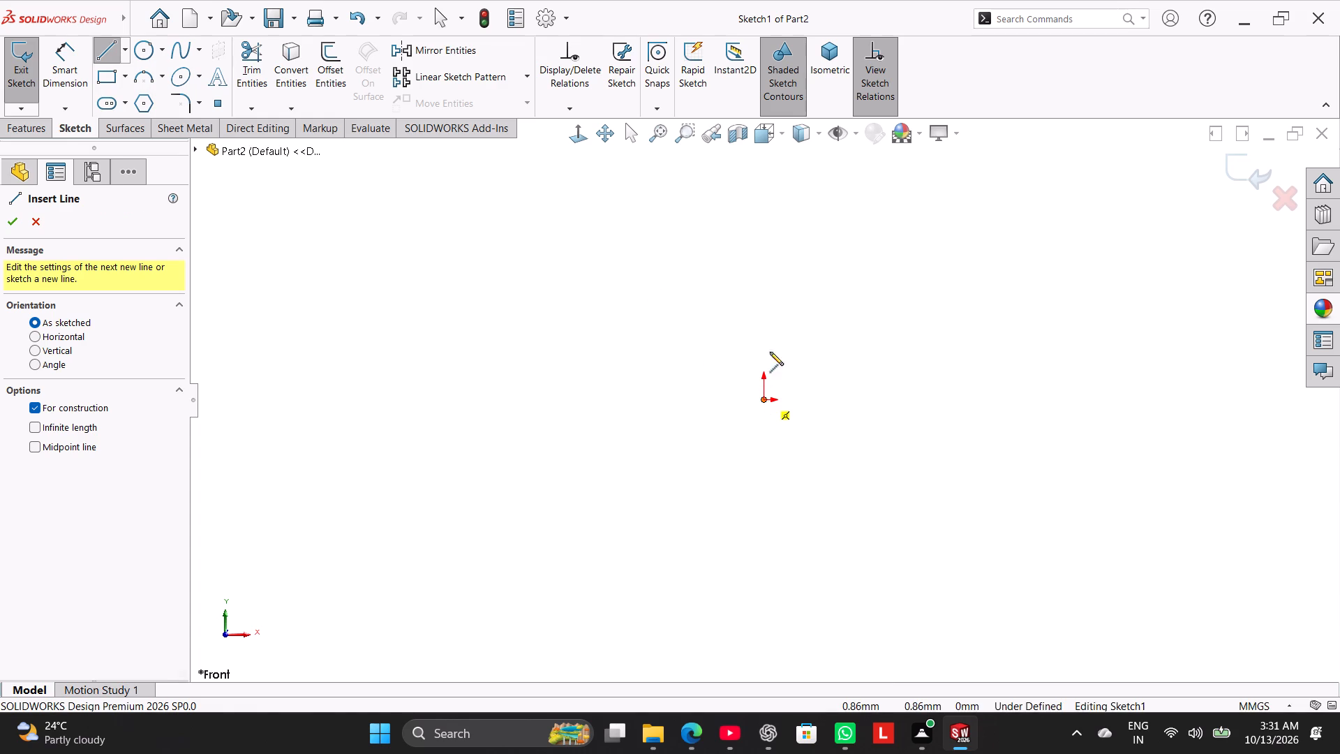
click(761, 207)
right_click(825, 258)
click(846, 265)
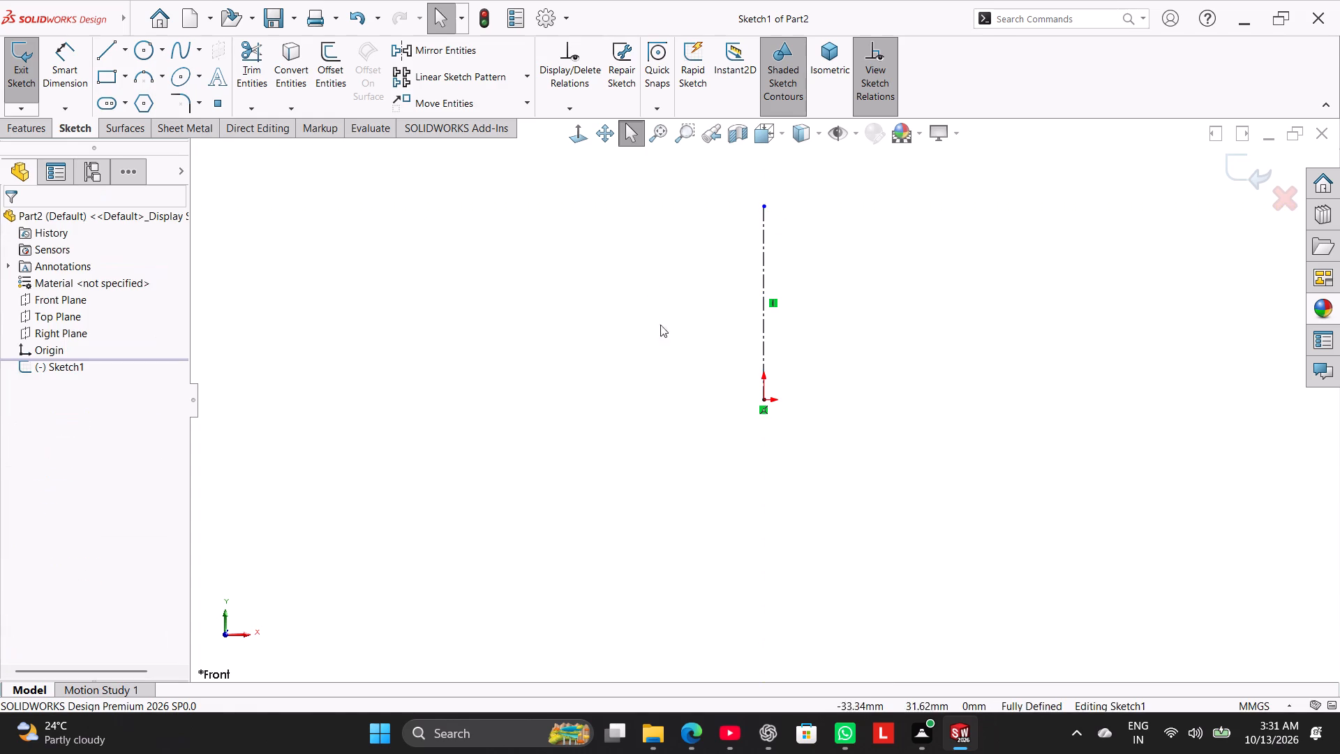
Sketch a horizontal centerline through the origin, extending to both sides of the vertical centerline.
click(107, 46)
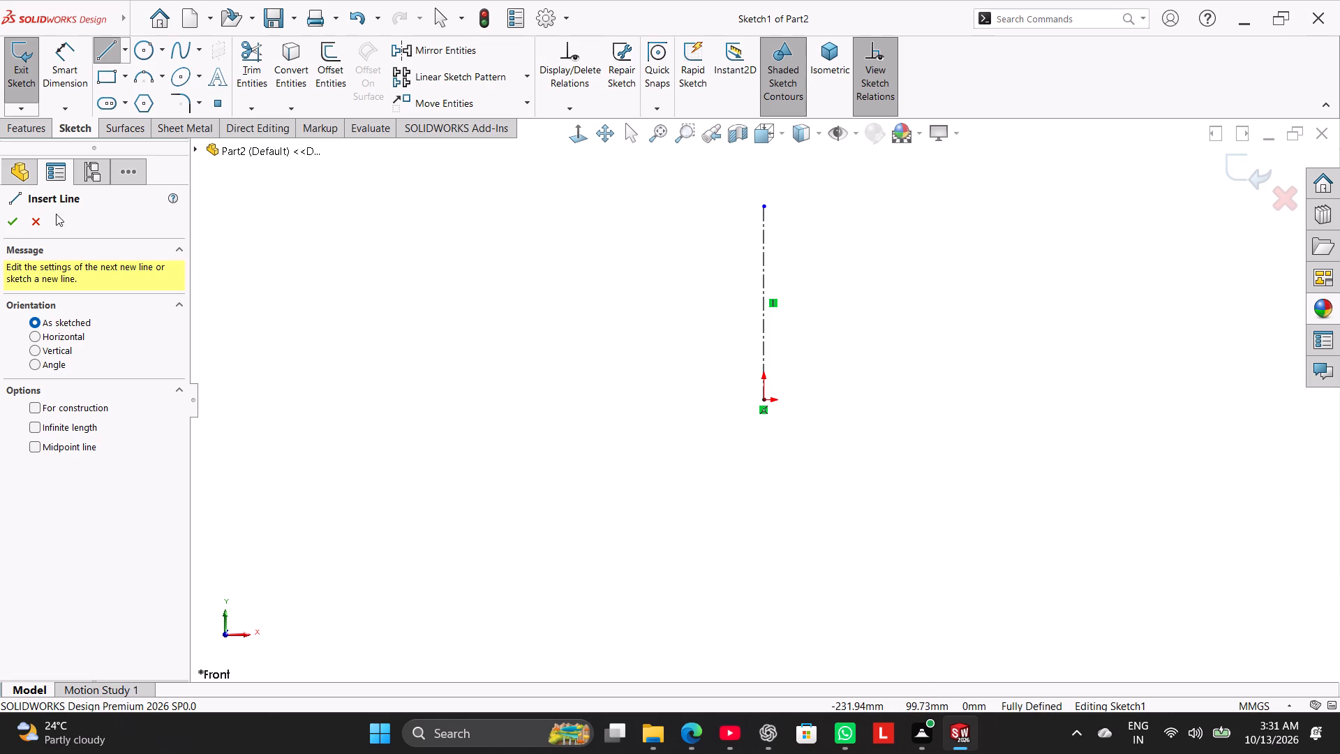
click(38, 221)
click(125, 59)
click(125, 87)
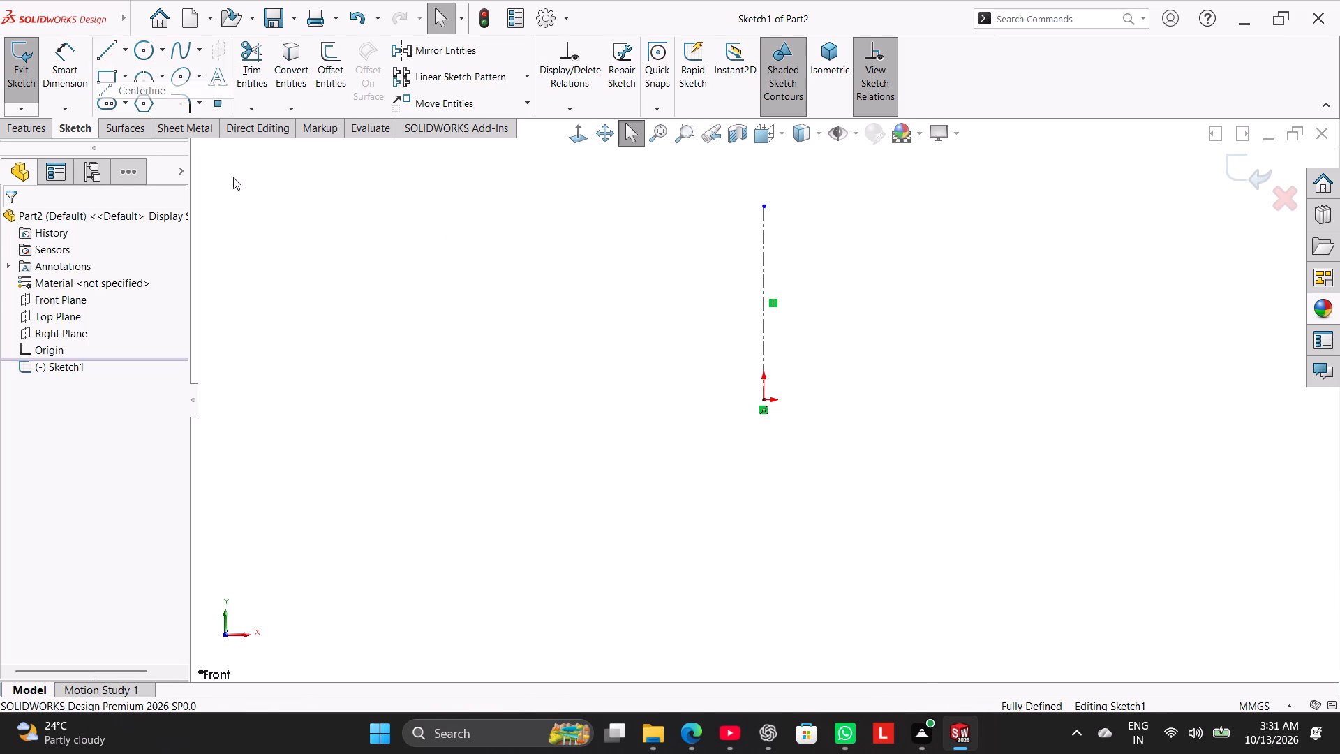
click(554, 403)
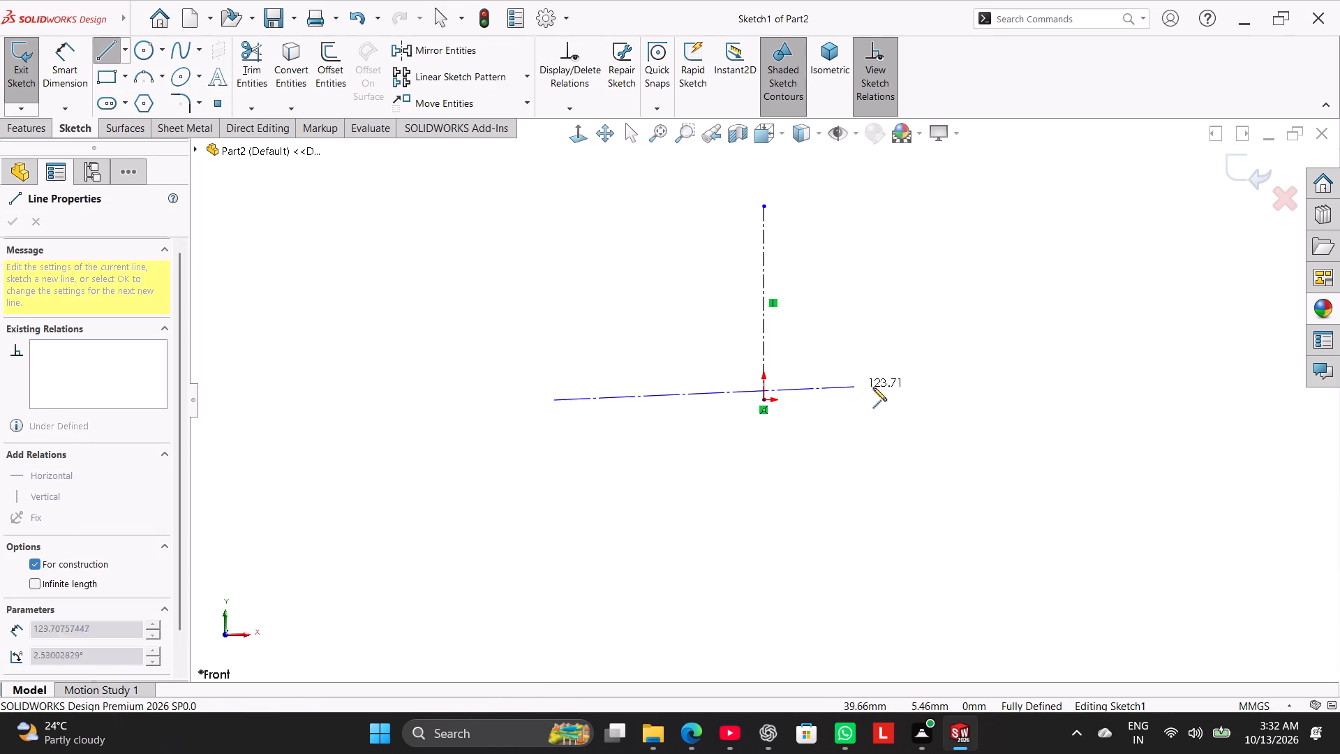
click(1001, 401)
right_click(997, 329)
click(1025, 336)
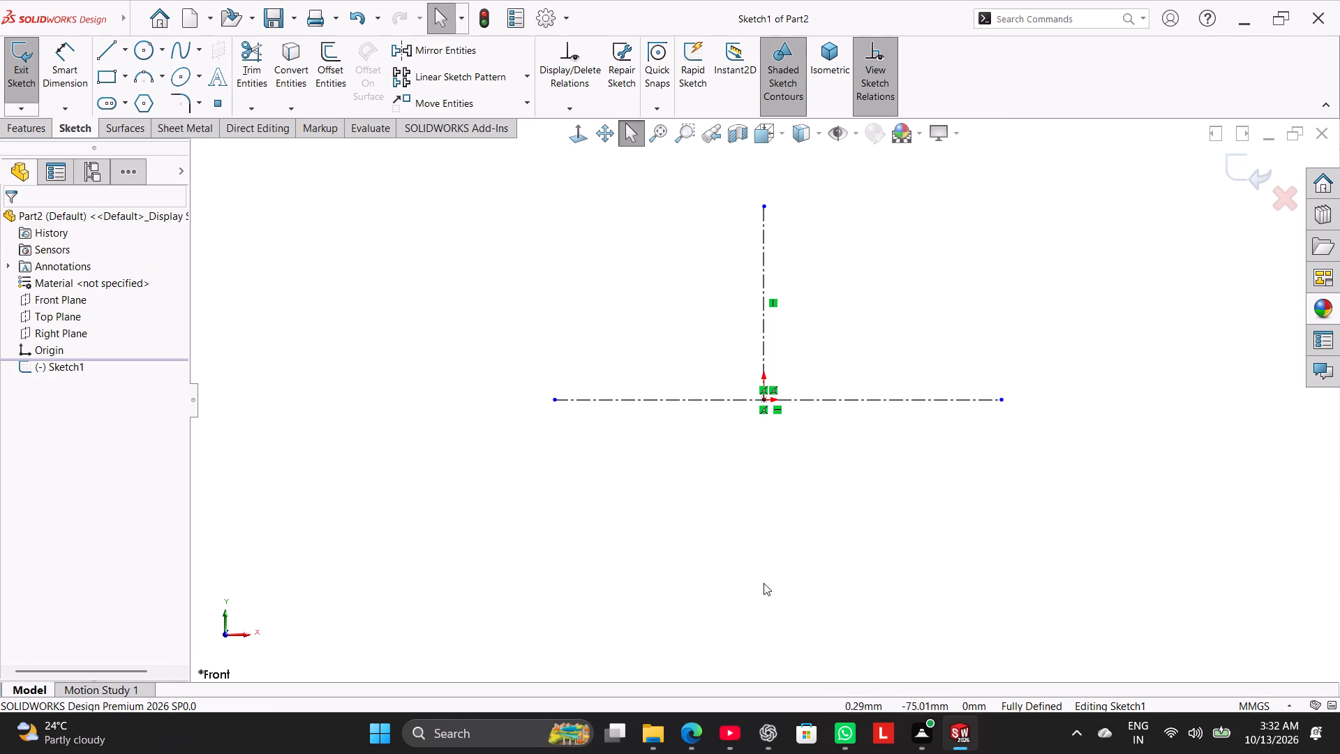
Sketch an open four-line profile below and left of the origin: 15.5 mm stub, 73 mm vertical, horizontal base and 45 mm incline, all approximate.
click(107, 47)
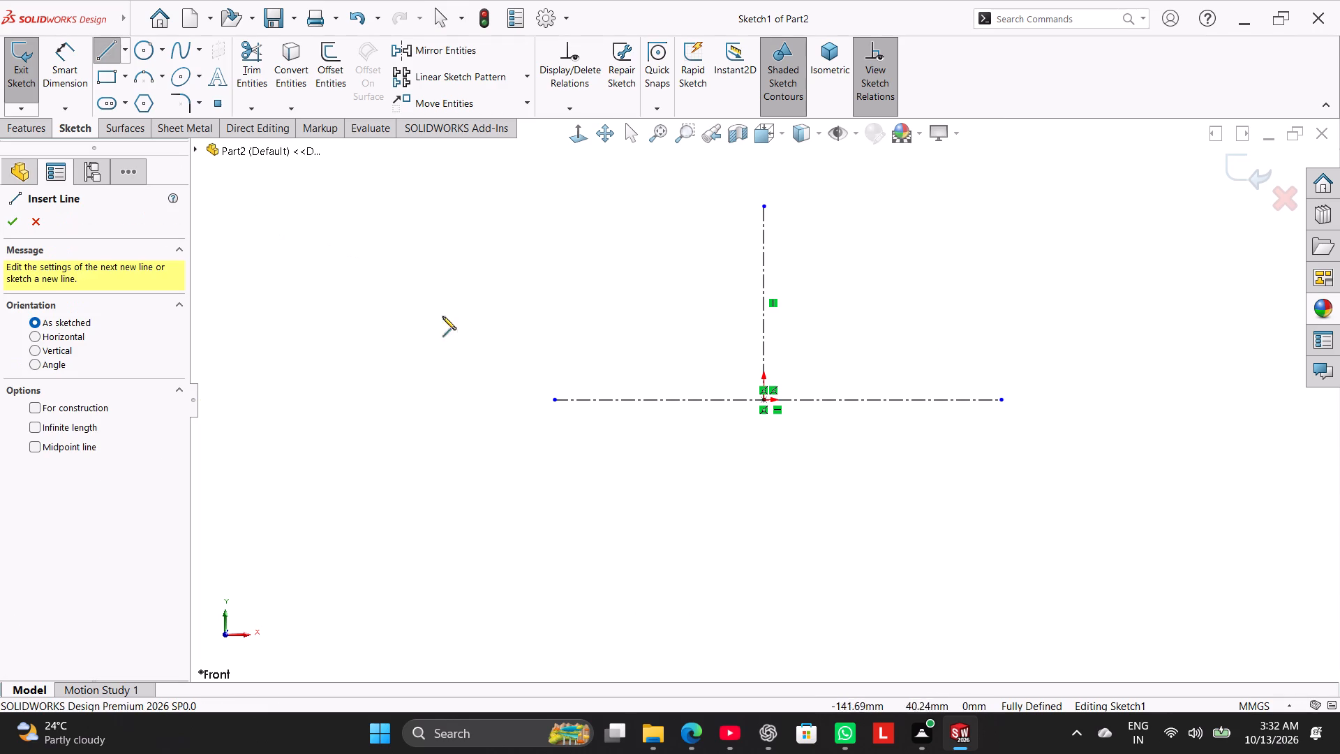
click(667, 415)
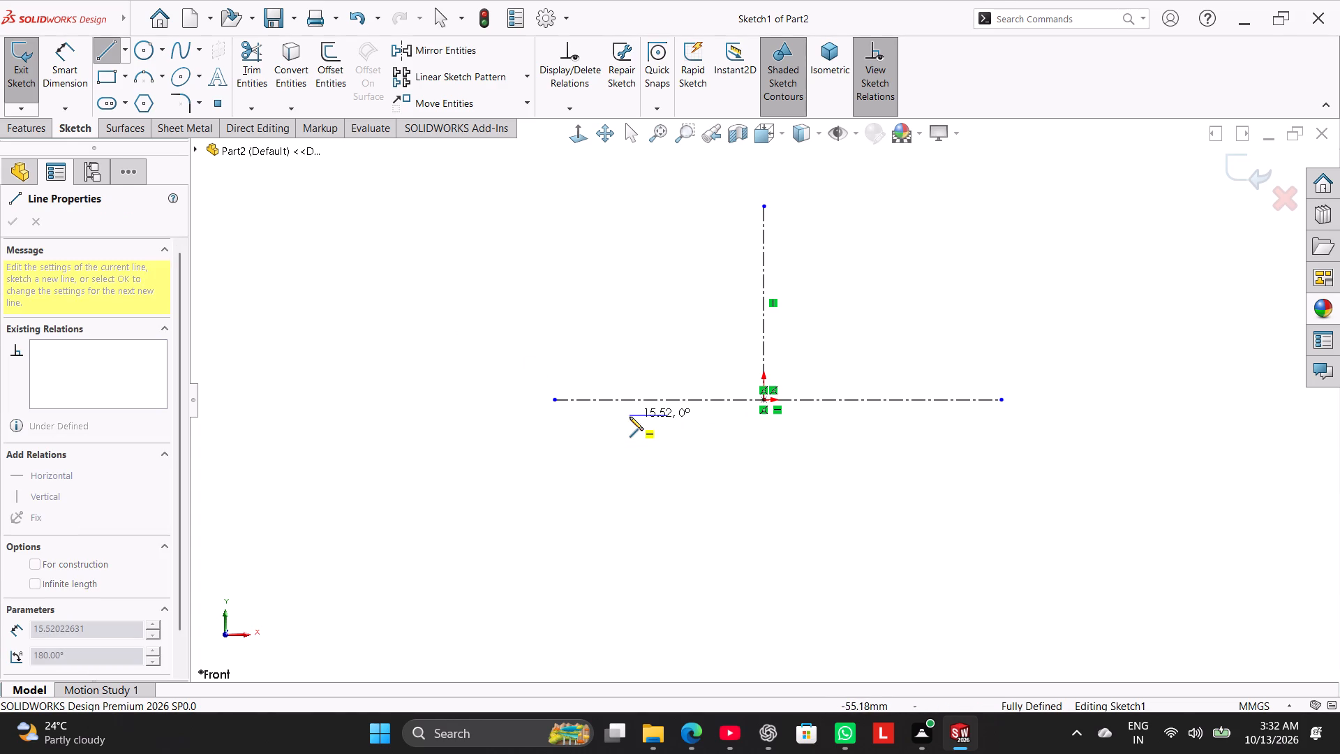
click(630, 417)
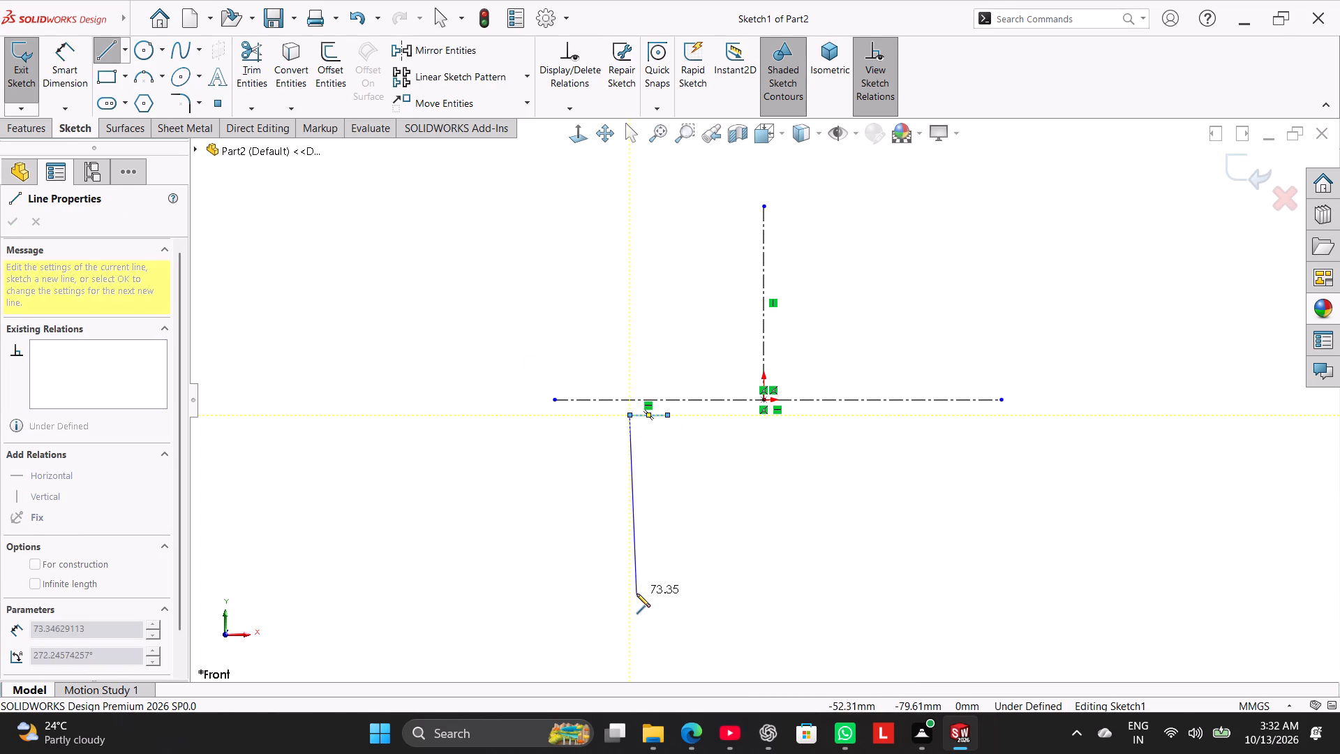
click(634, 591)
click(692, 589)
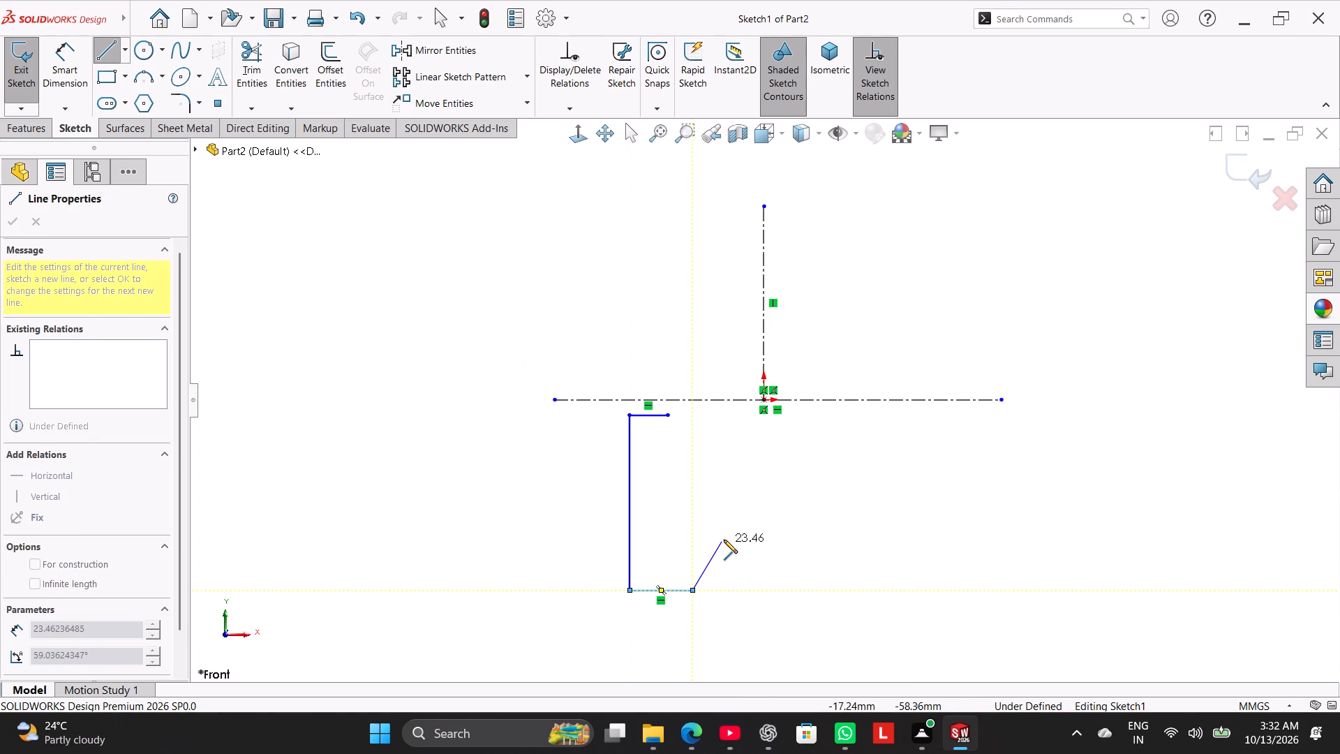
click(754, 497)
right_click(705, 338)
click(726, 347)
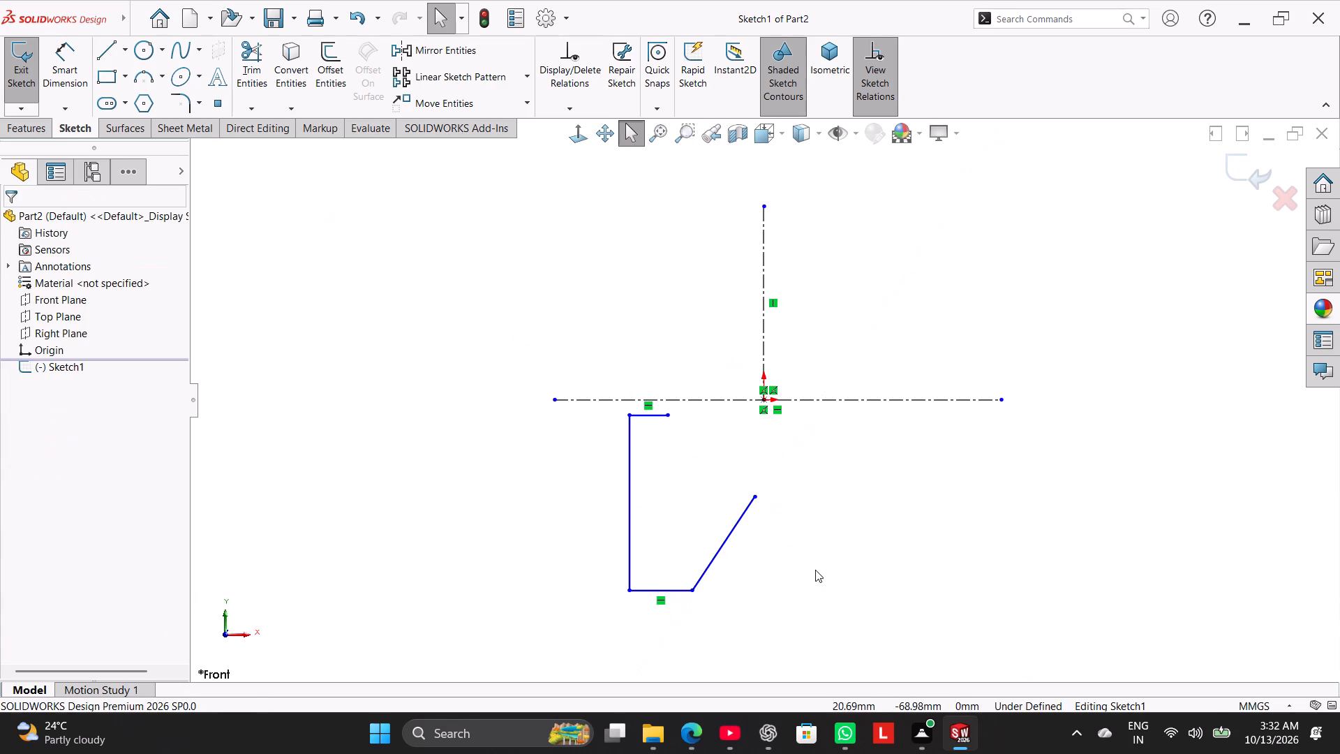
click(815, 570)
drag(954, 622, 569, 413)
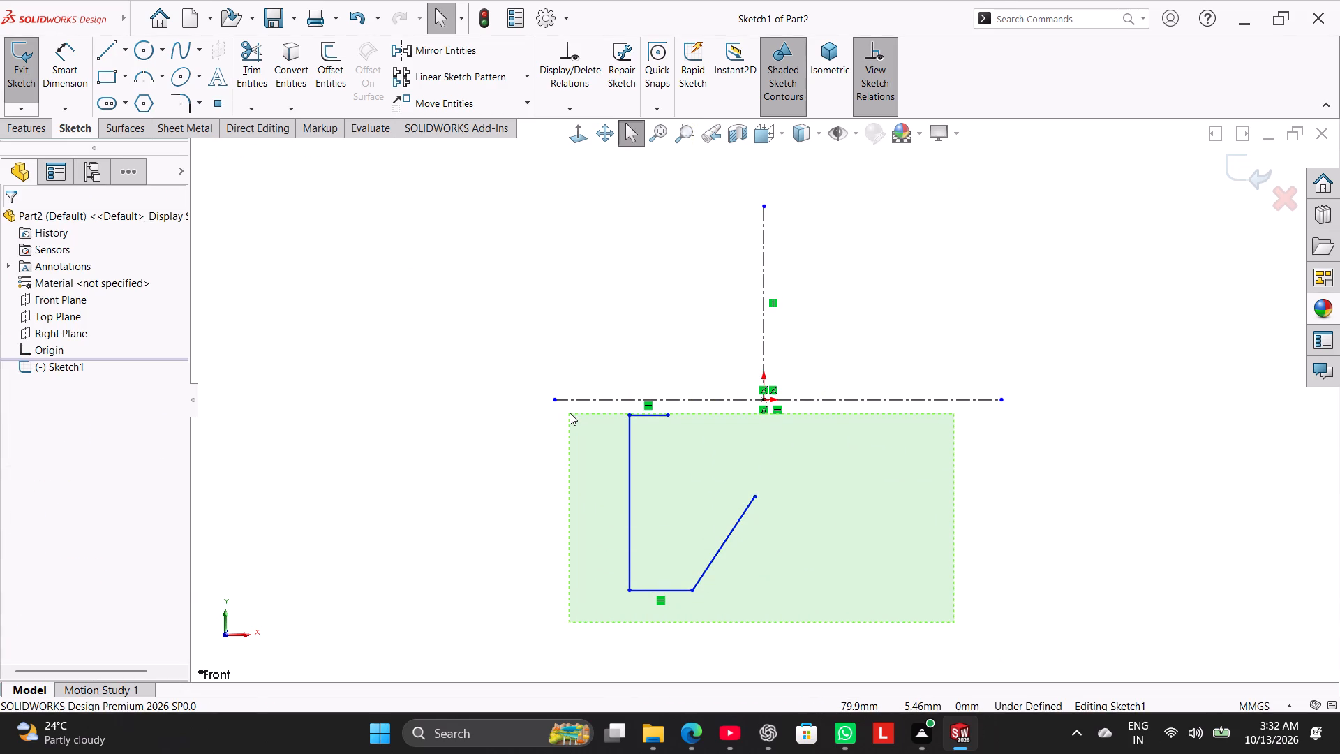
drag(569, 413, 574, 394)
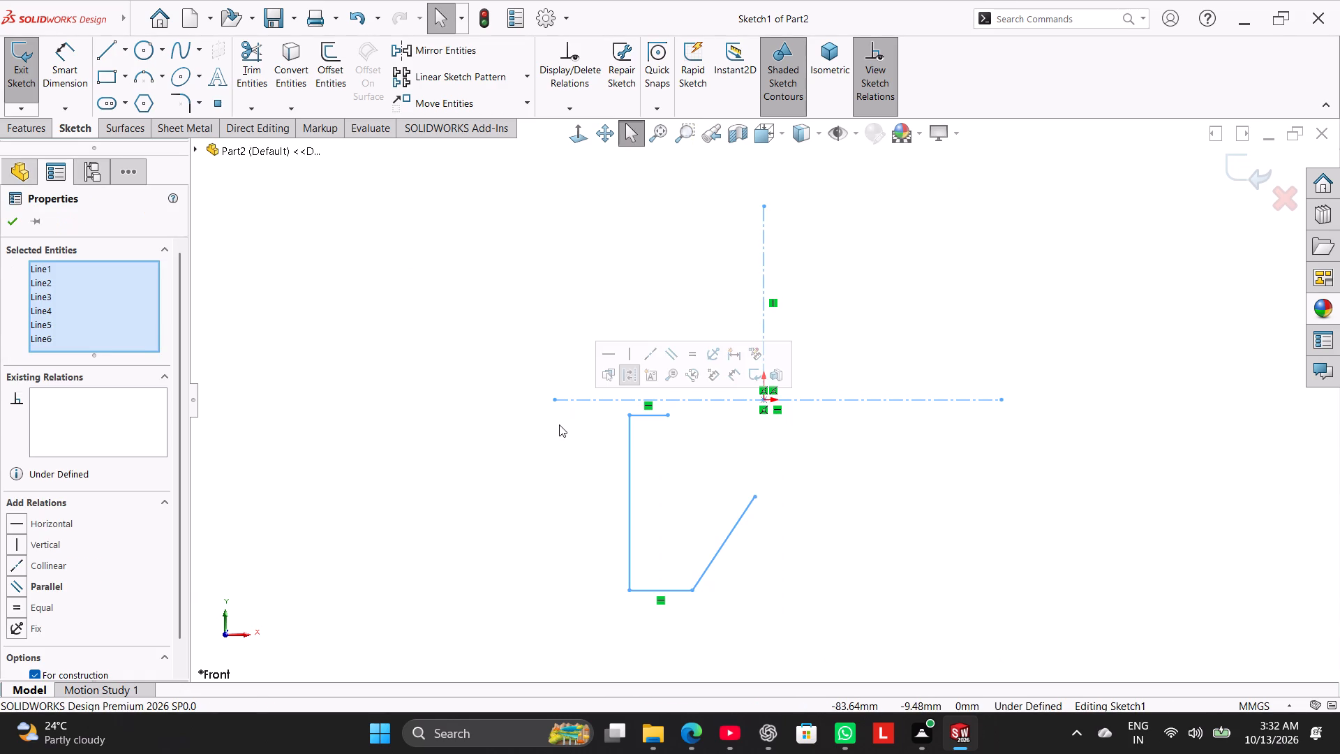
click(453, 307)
Mirror the four profile lines about the horizontal centerline.
drag(791, 608, 591, 428)
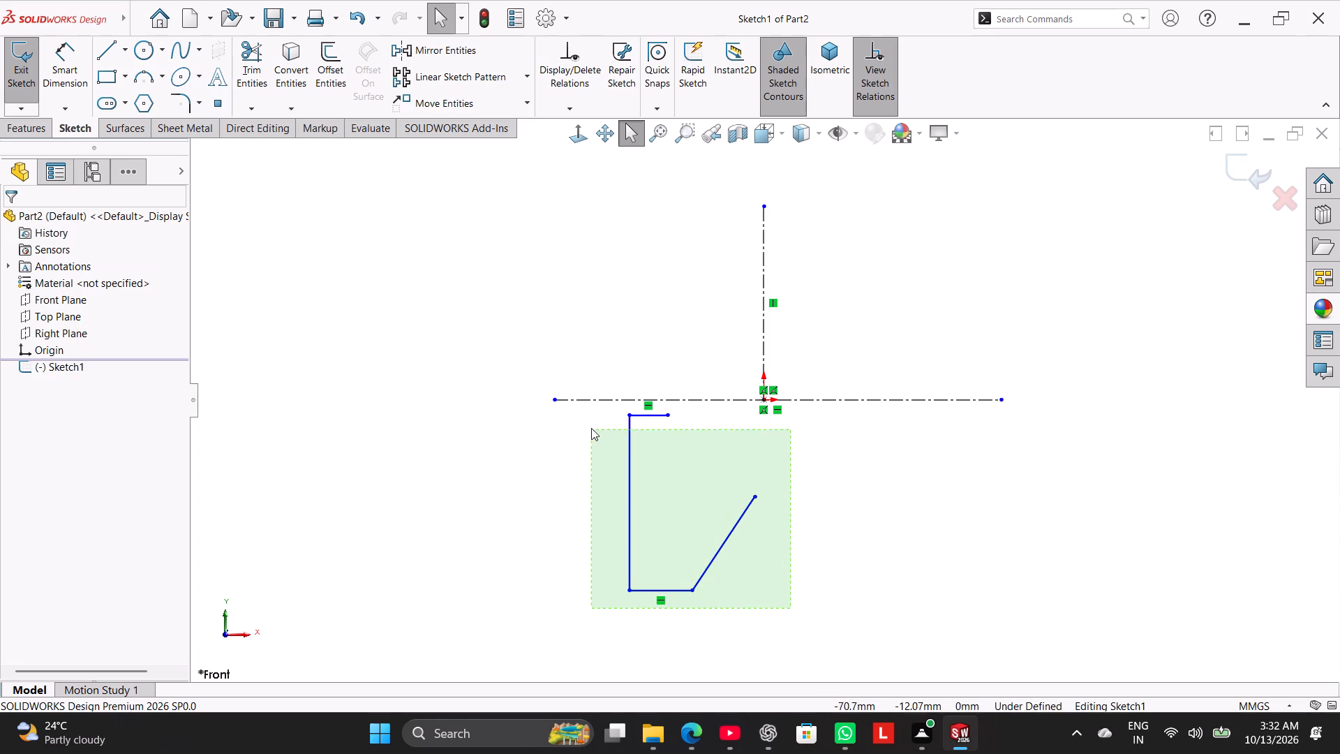
drag(591, 428, 582, 413)
ctrl+click(583, 399)
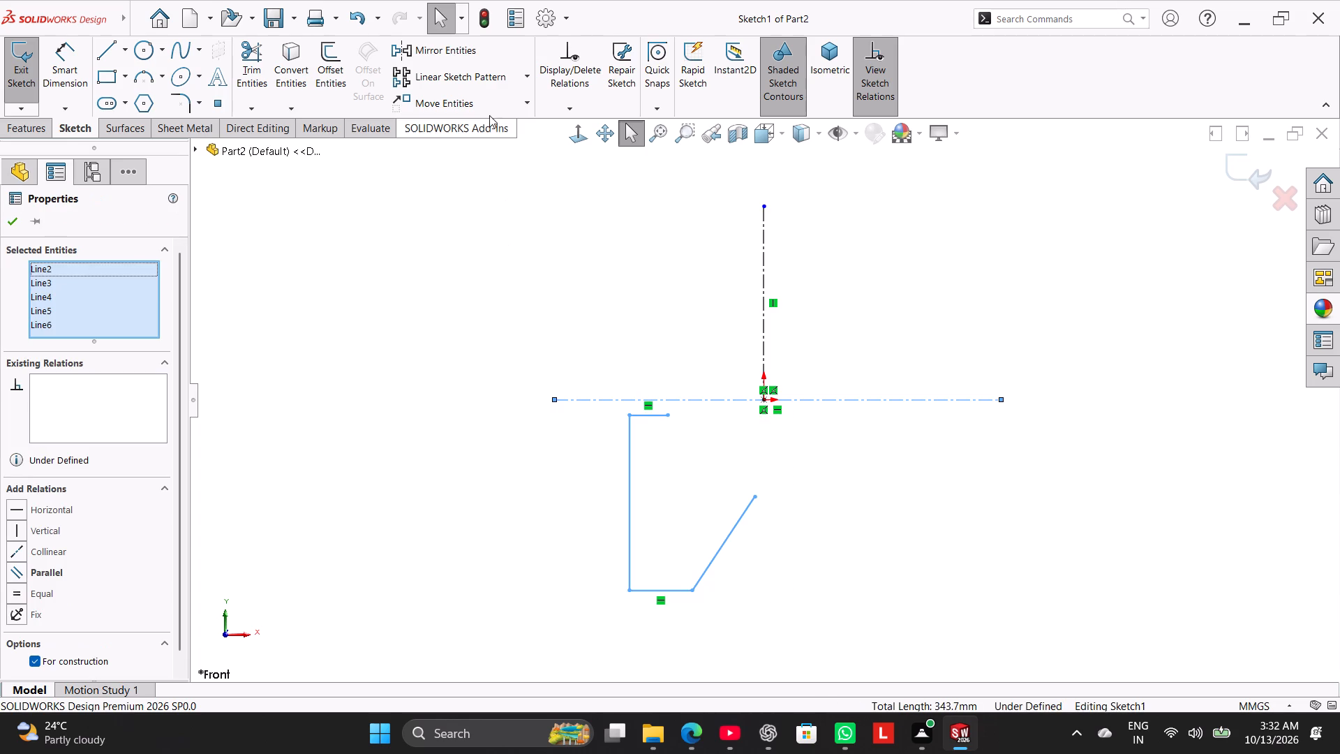
ctrl+click(478, 54)
click(377, 318)
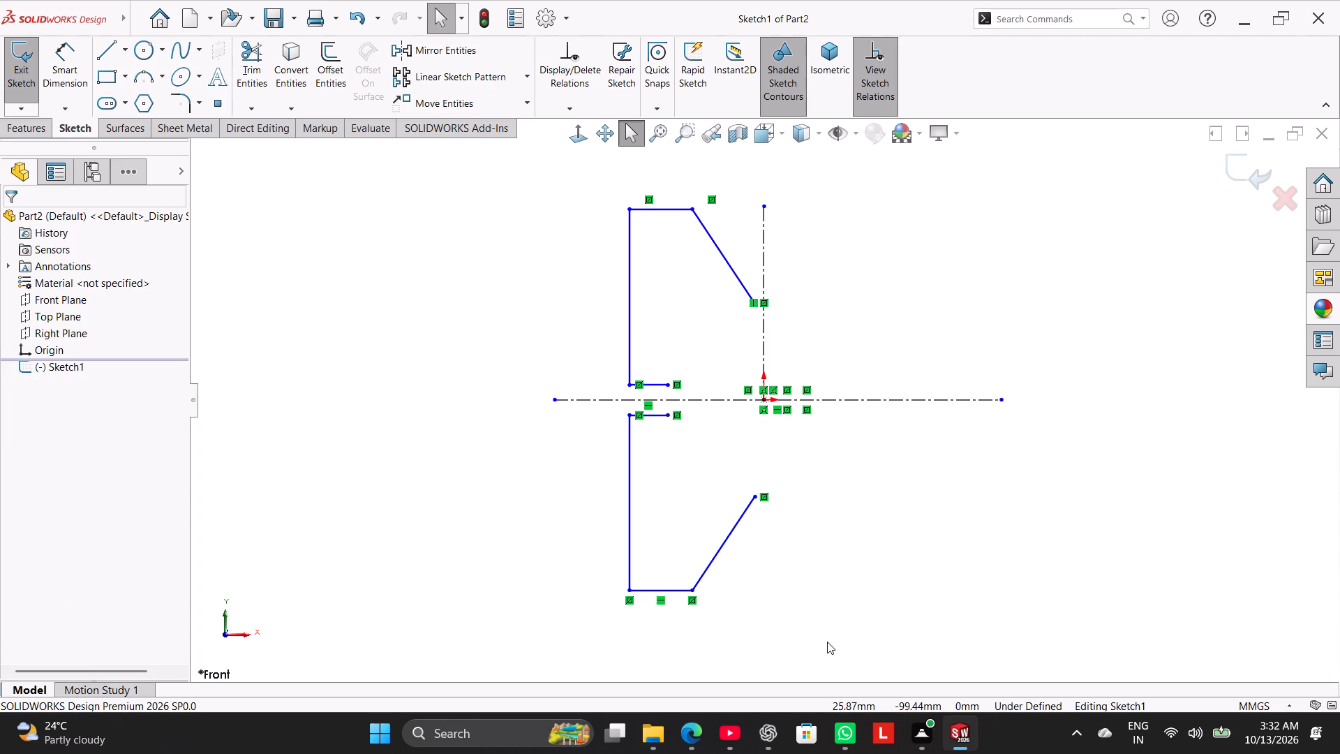
Mirror the upper and lower profile lines about the vertical centerline.
ctrl+drag(827, 642, 605, 412)
ctrl+drag(706, 385, 614, 304)
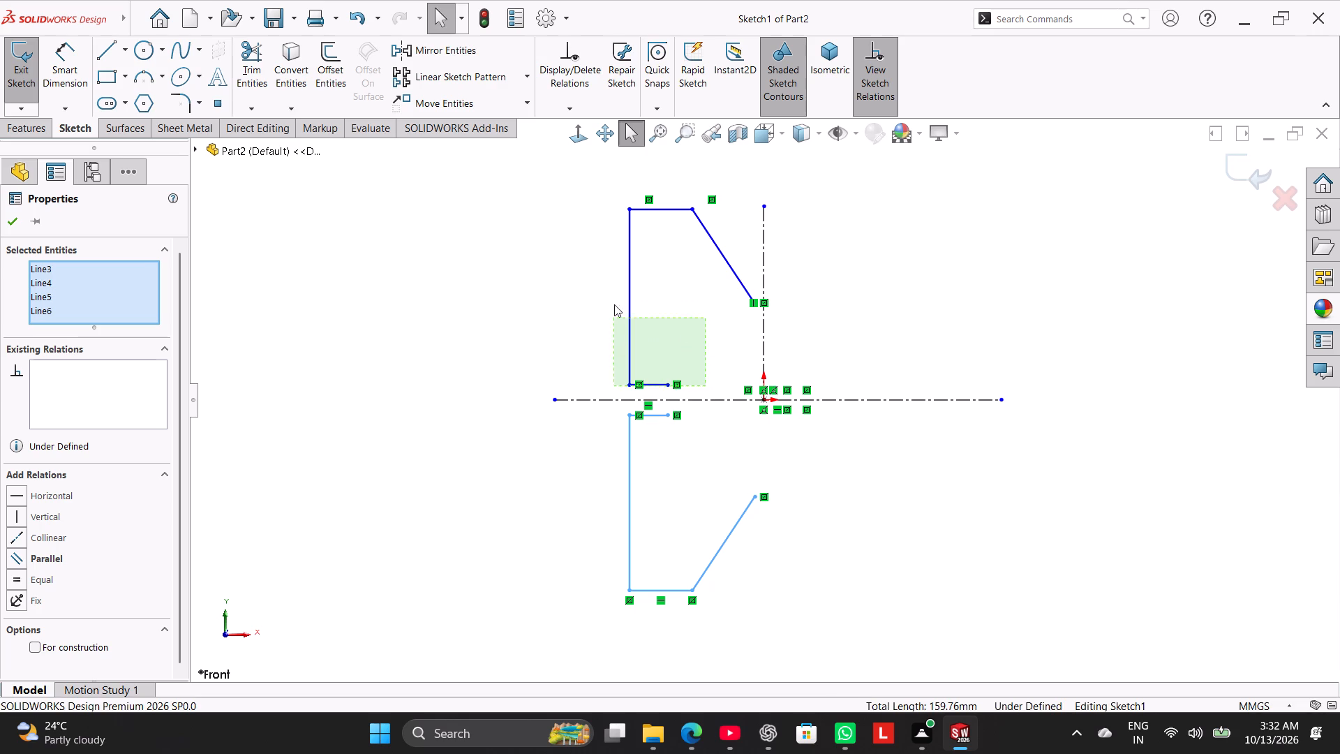
ctrl+drag(614, 304, 617, 194)
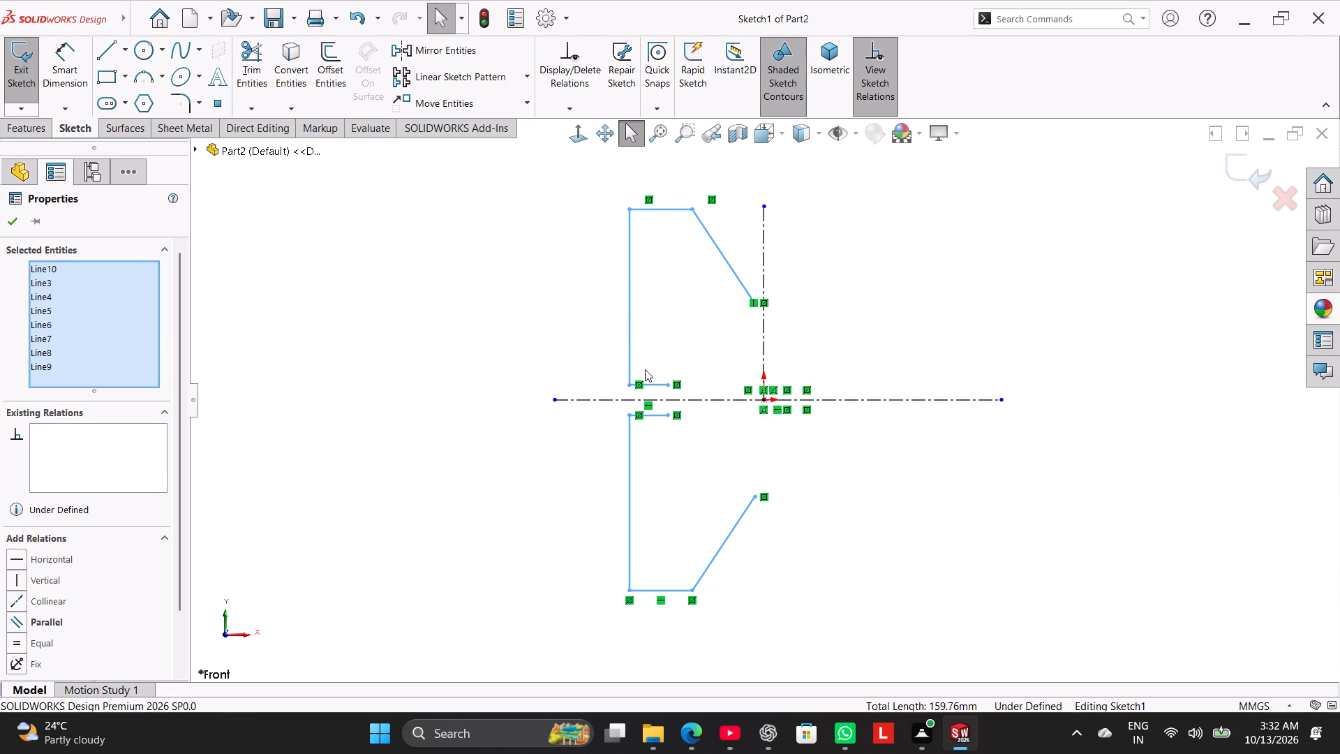
ctrl+click(766, 332)
ctrl+click(477, 45)
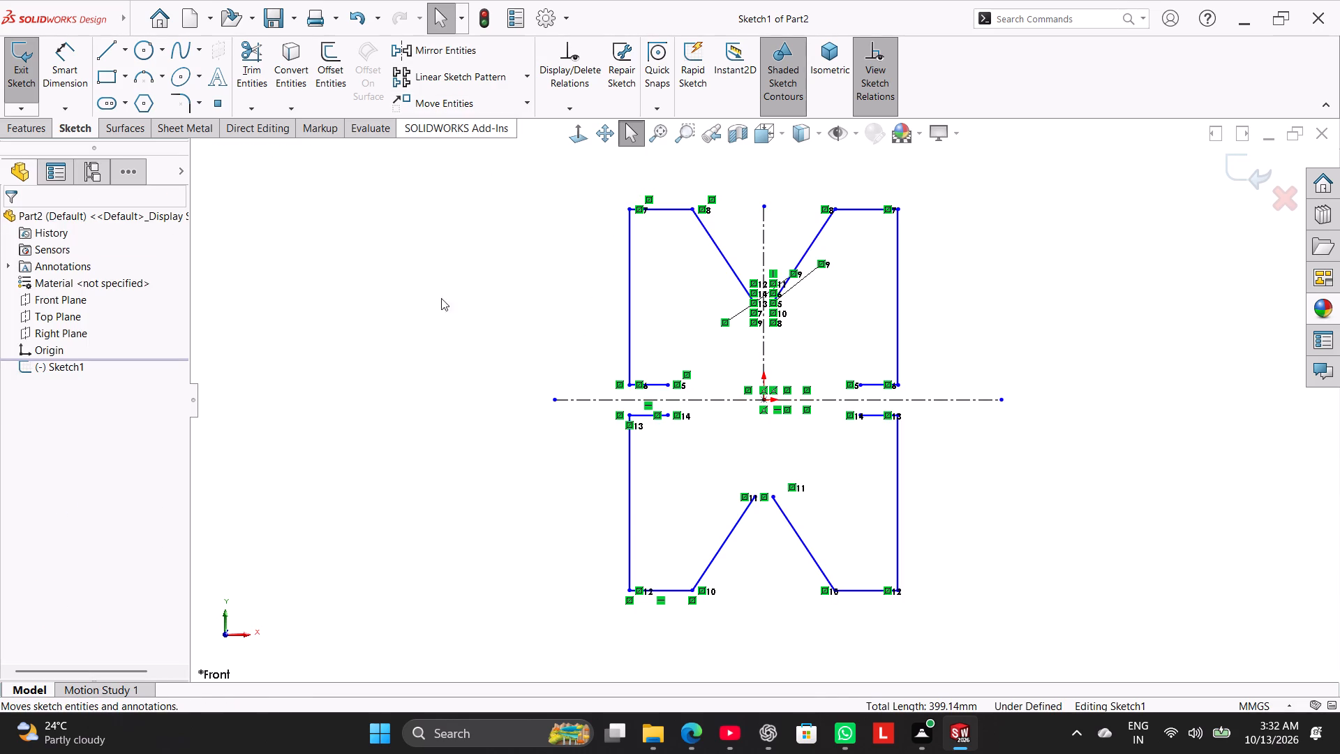
click(442, 326)
Hide the sketch relation symbols.
click(865, 80)
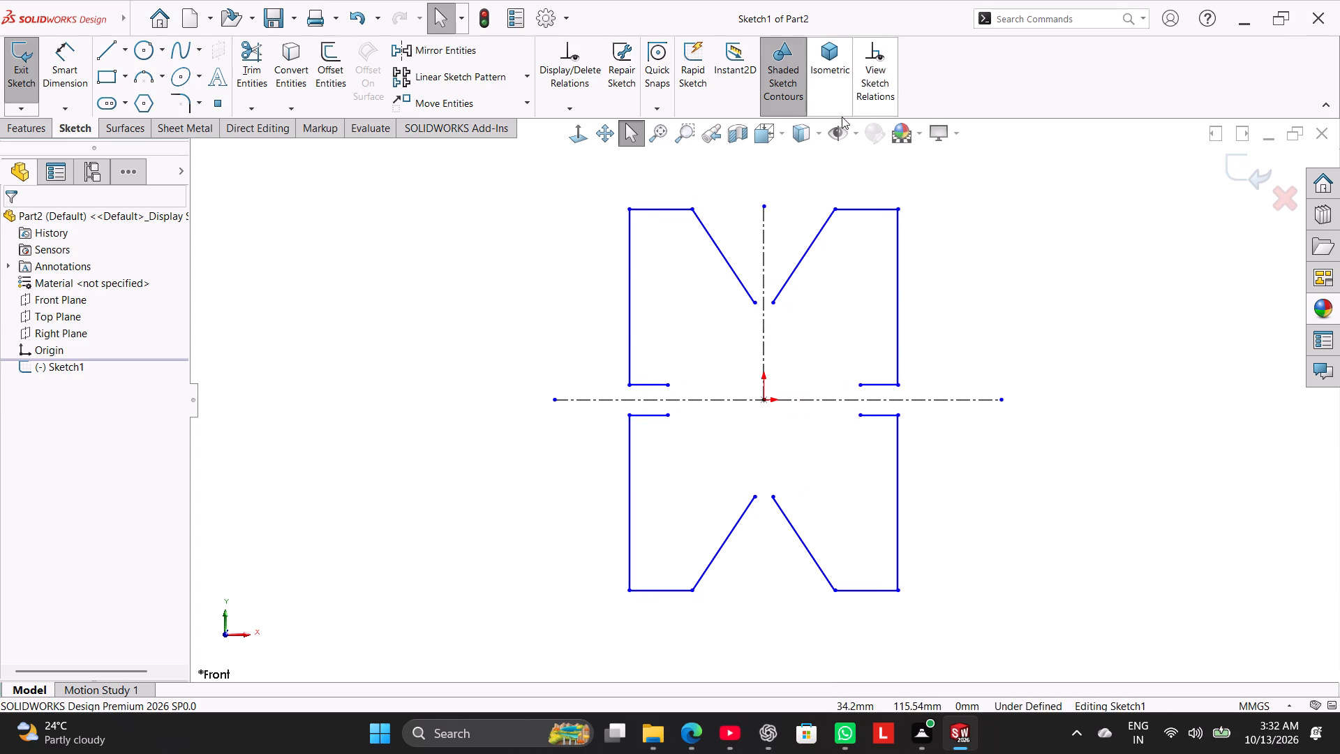
Close the left notch with a vertical line about 12.6 mm long joining the inner ends of its two stubs.
click(94, 52)
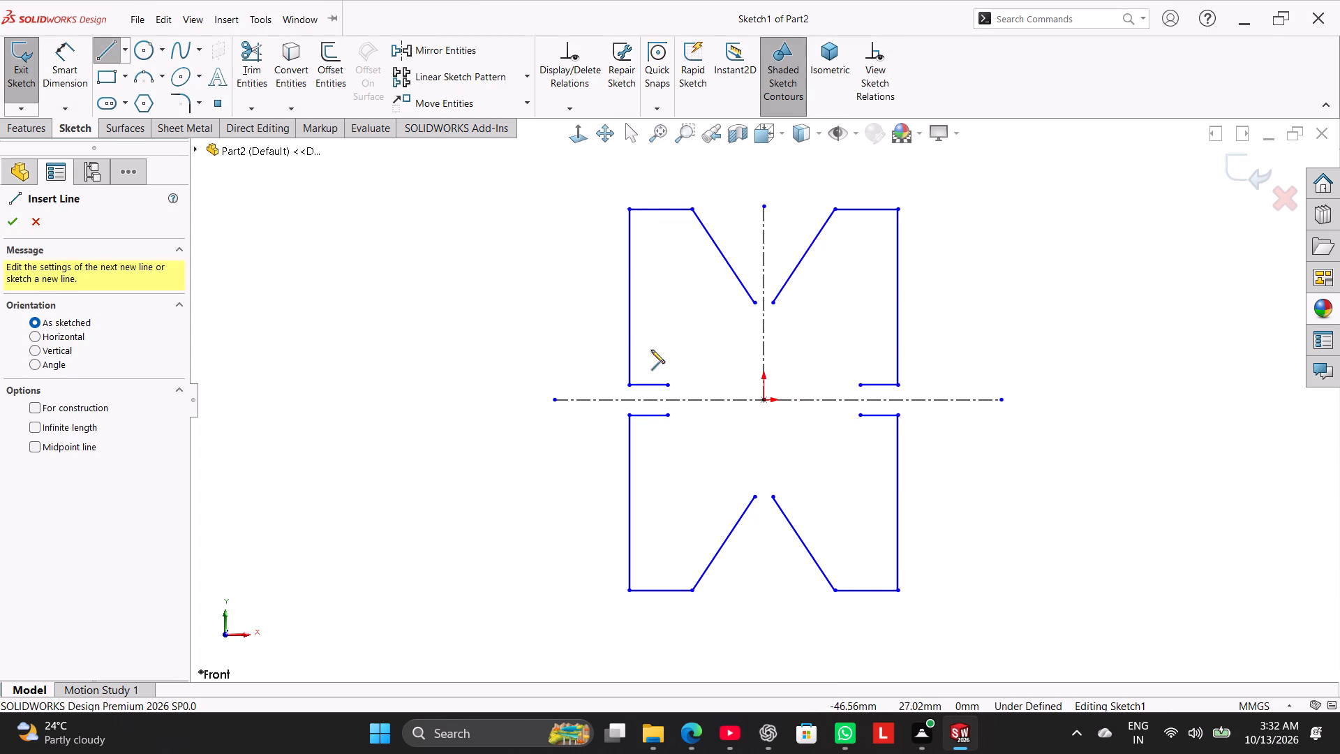
click(667, 386)
click(669, 414)
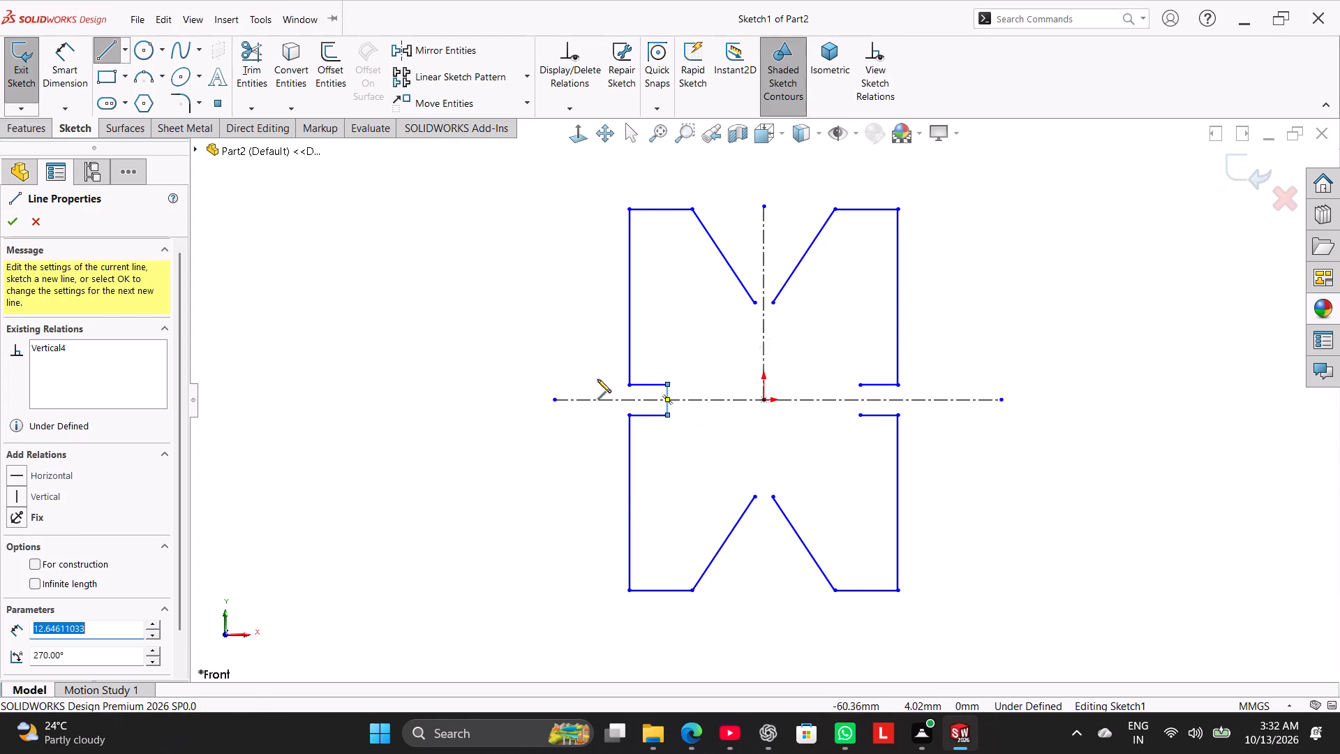
right_click(576, 350)
click(597, 360)
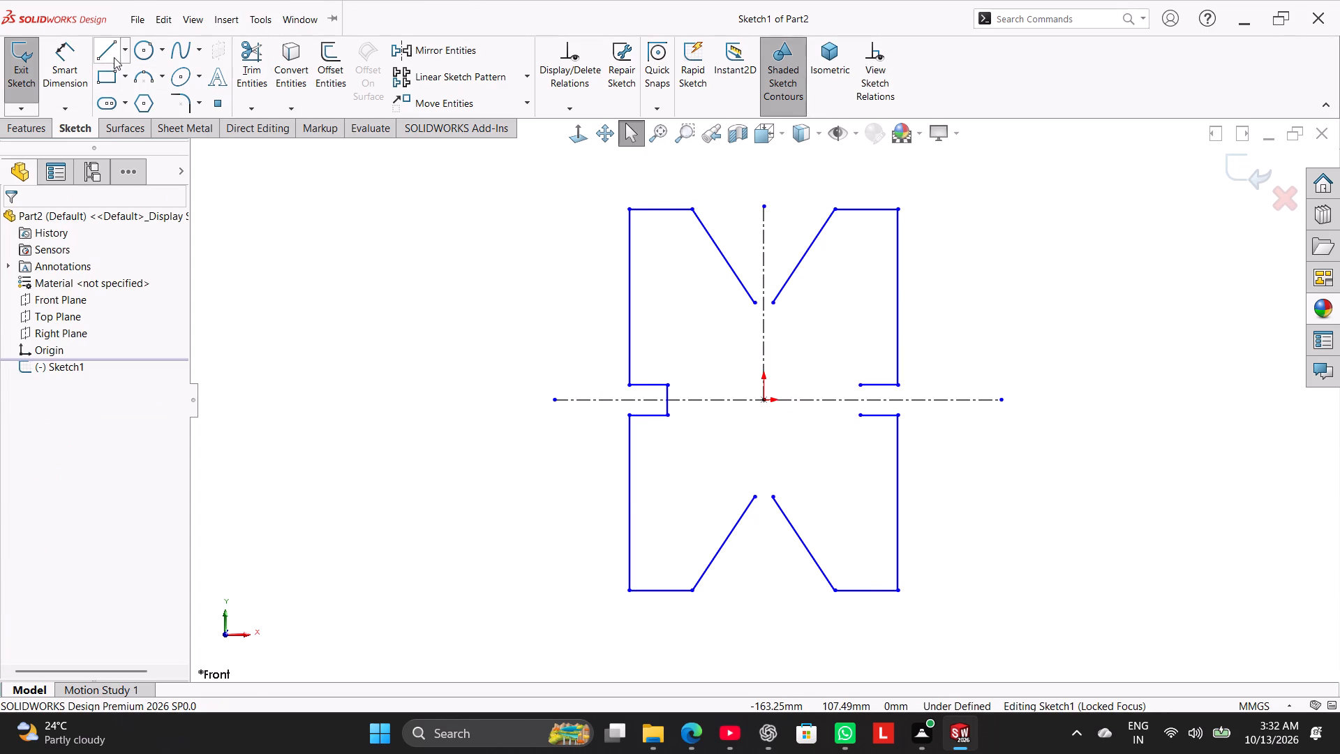
Join the lower ends of the upper V's two inclined lines with a short horizontal line.
click(114, 57)
scroll(766, 281, down, 4)
click(726, 342)
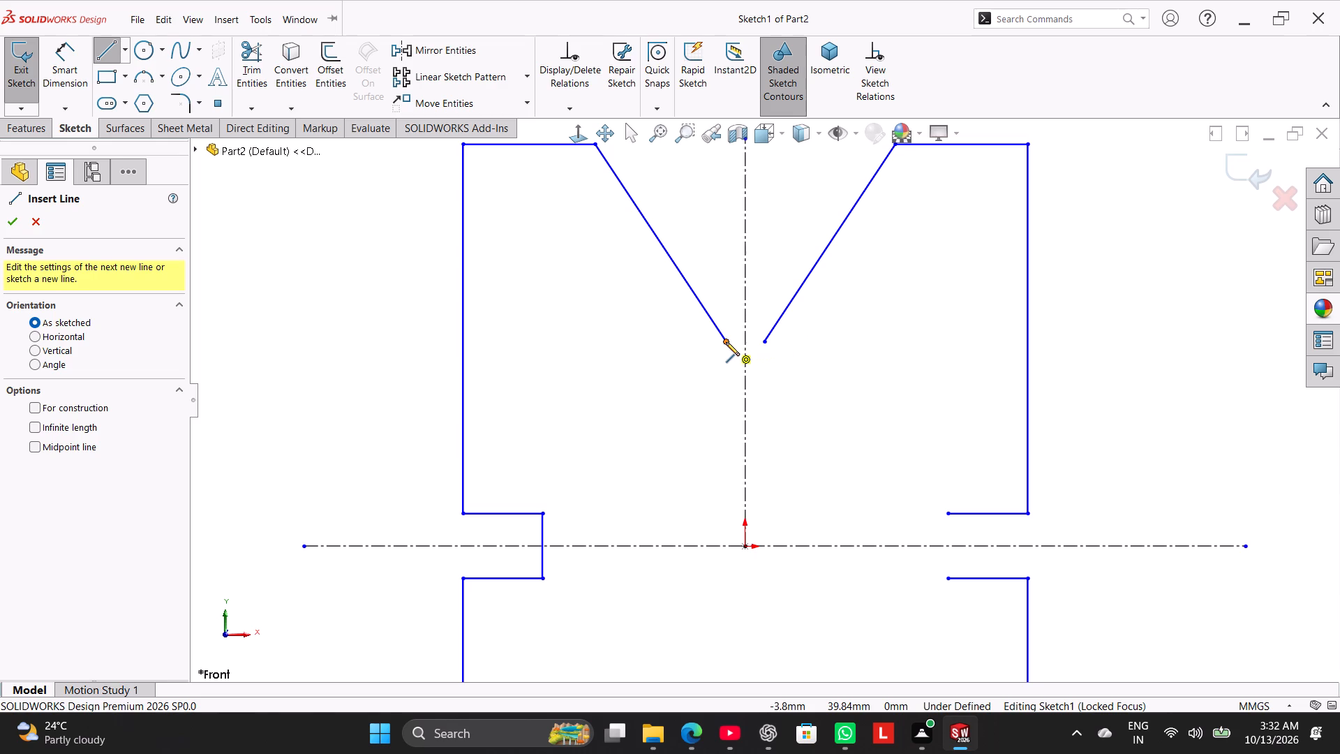
click(764, 345)
right_click(823, 413)
click(853, 427)
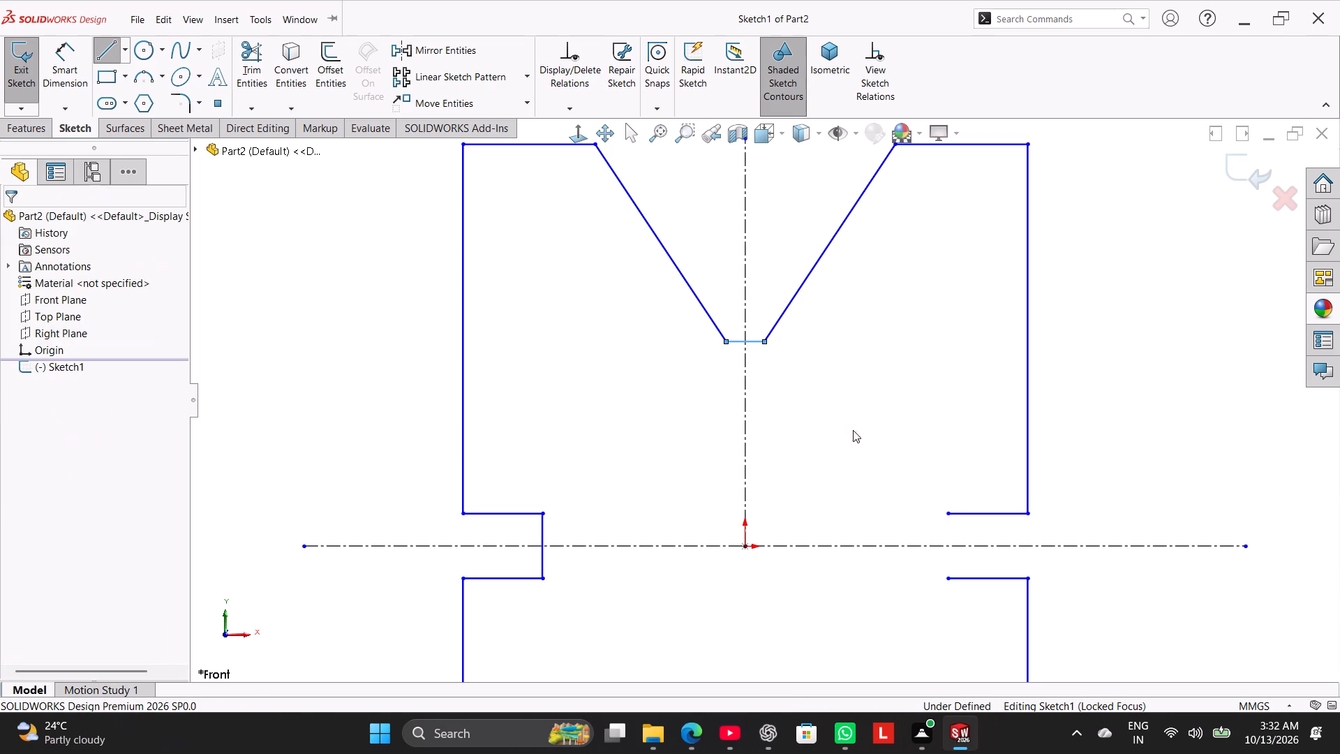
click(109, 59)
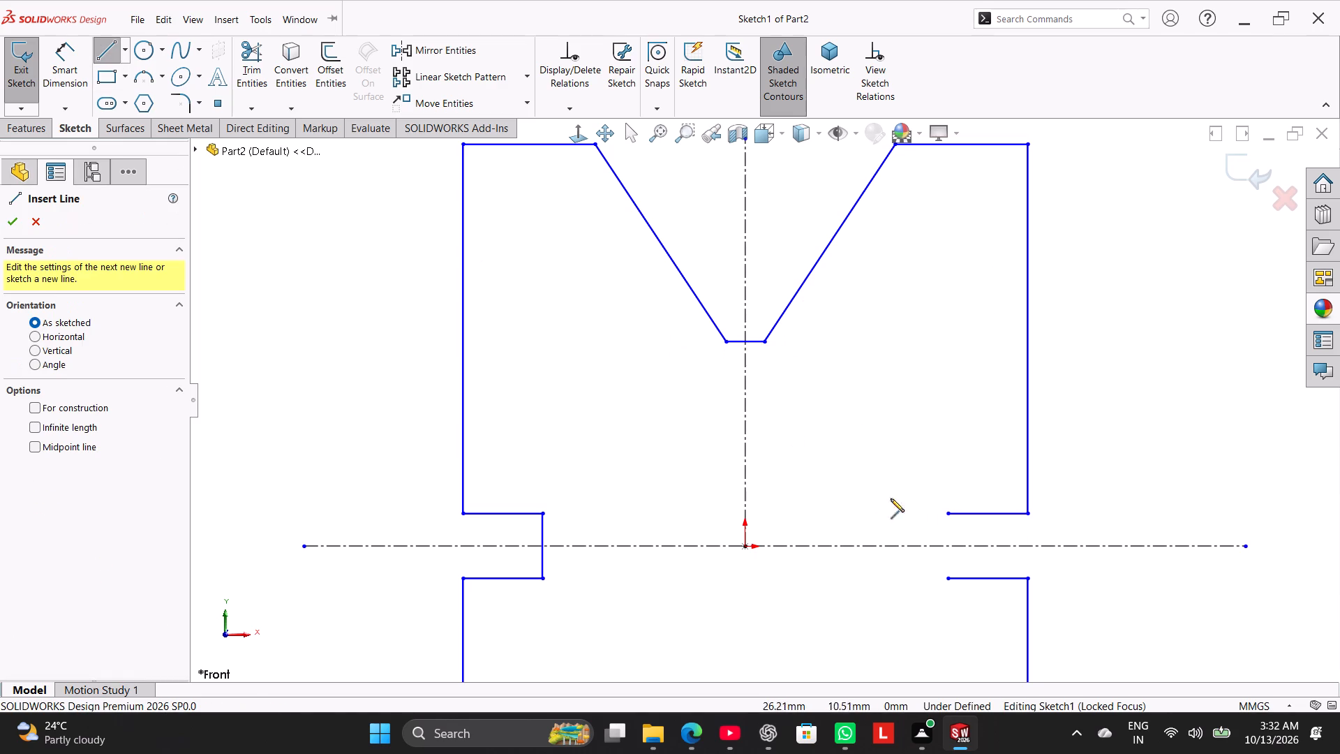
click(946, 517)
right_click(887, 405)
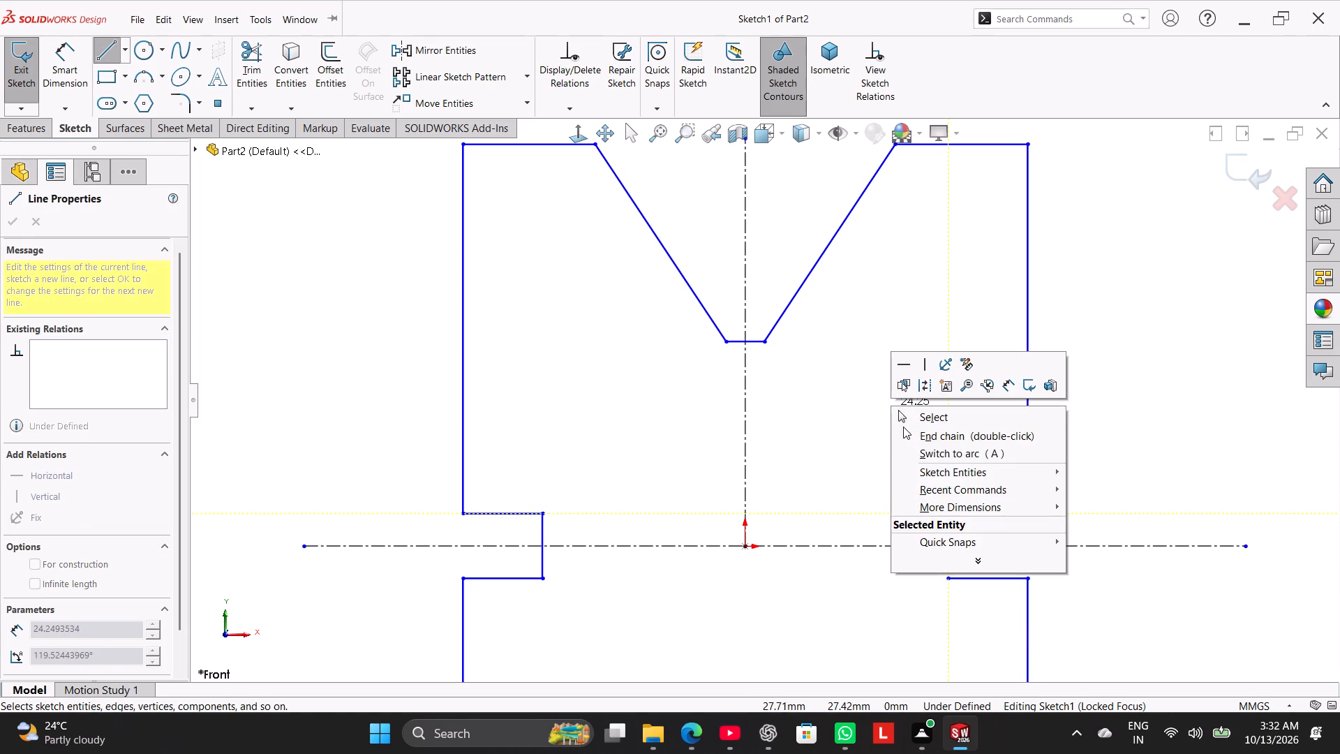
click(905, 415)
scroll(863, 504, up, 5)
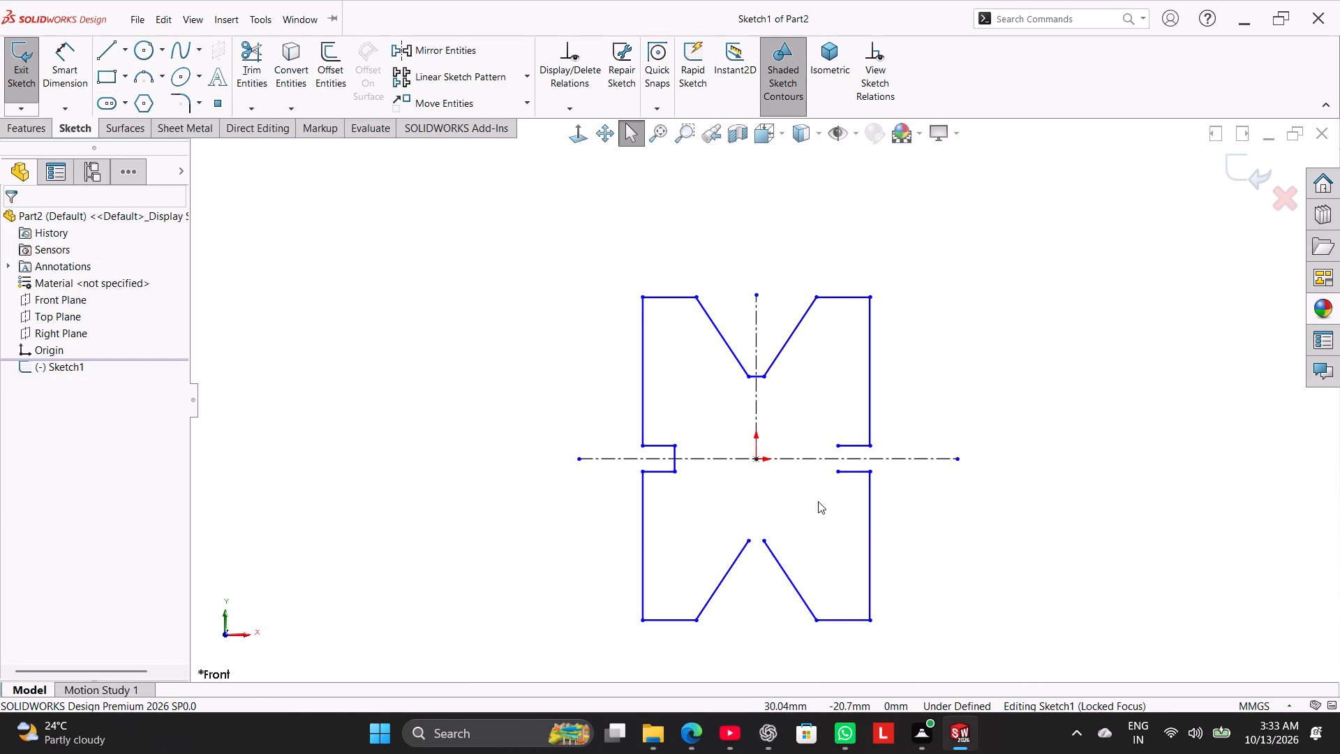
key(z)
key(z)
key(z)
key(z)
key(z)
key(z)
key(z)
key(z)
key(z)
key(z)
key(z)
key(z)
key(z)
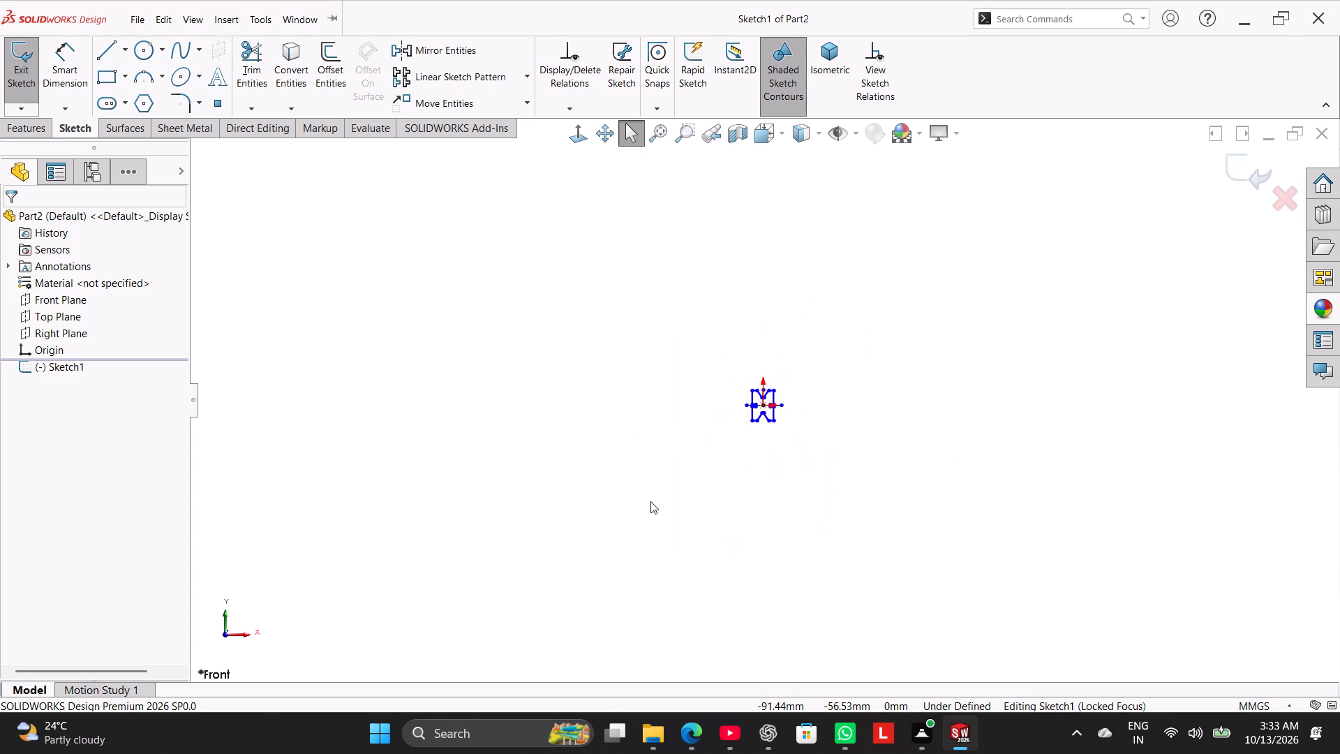
Undo the closing lines and mirrored copies, keeping only the centerlines and the lower-left profile lines, including the inclined V edge.
scroll(765, 392, down, 9)
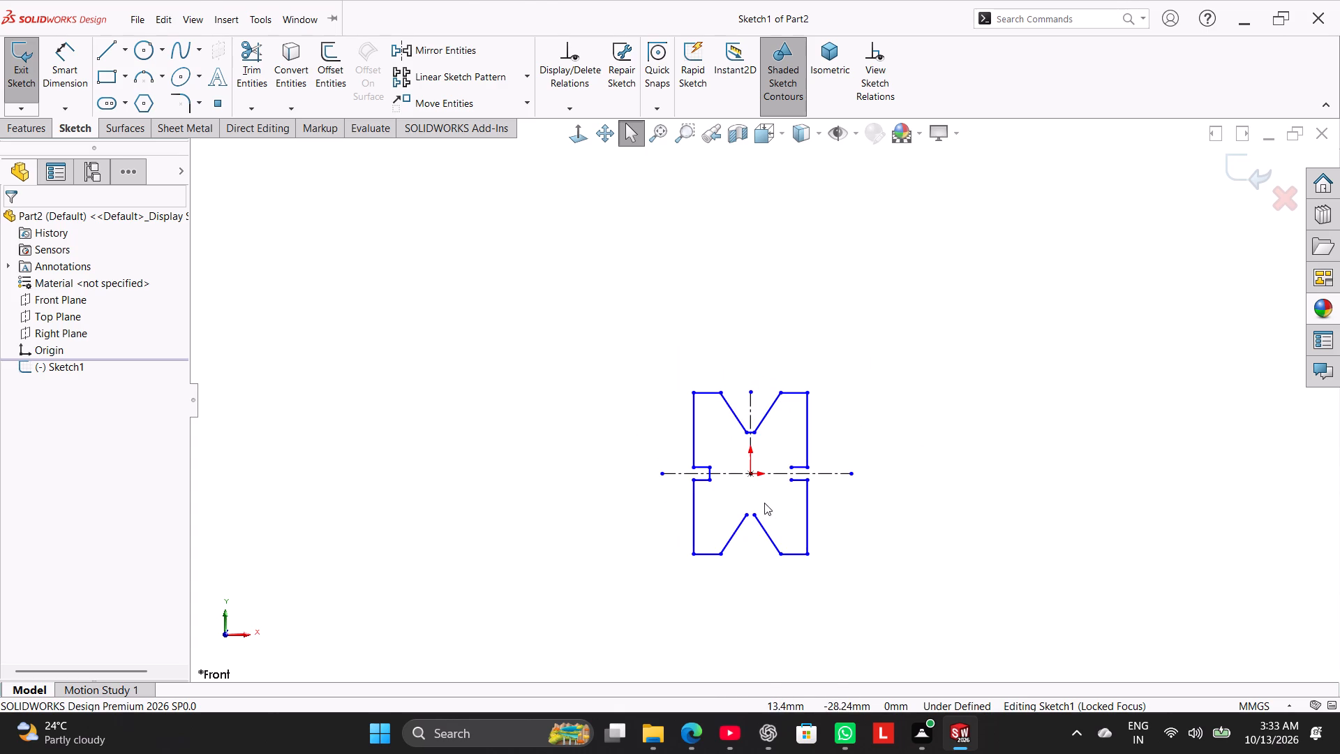
key(ctrl+z)
key(ctrl+z)
key(ctrl+z)
key(ctrl+z)
key(ctrl+z)
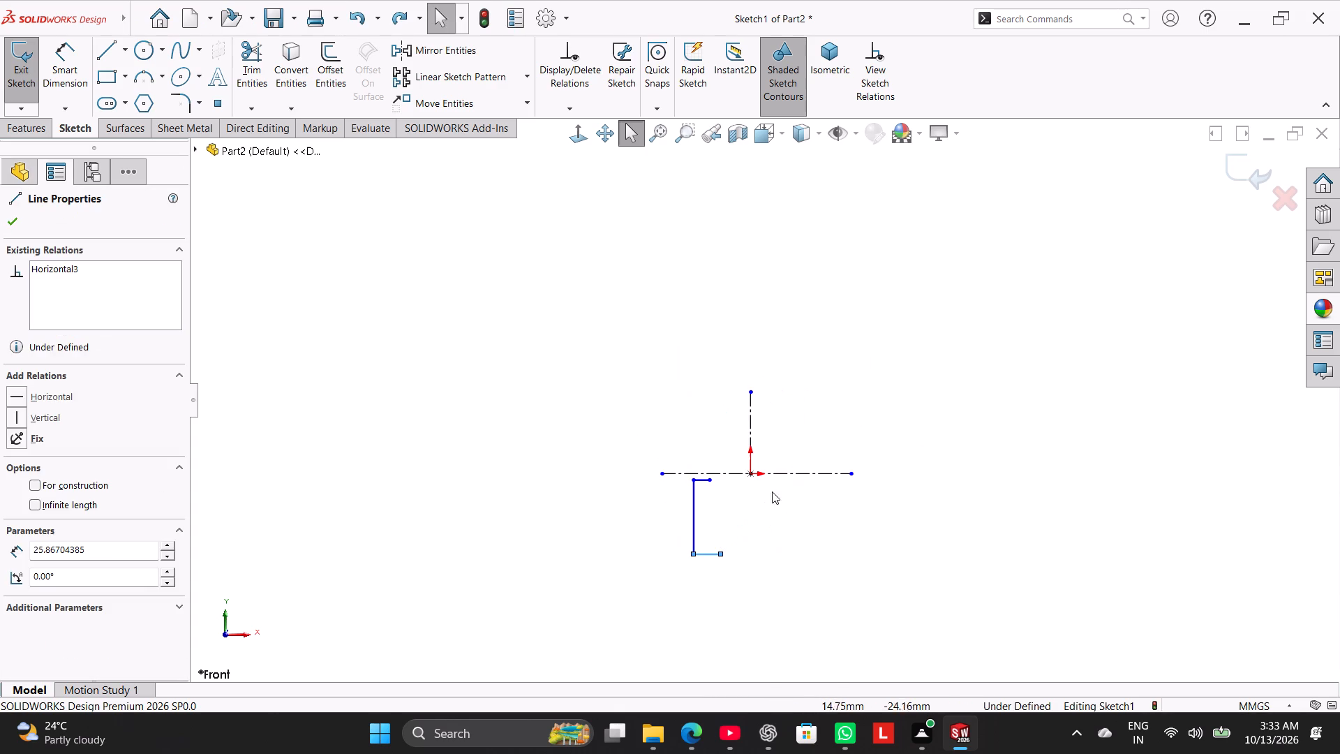
click(814, 394)
scroll(821, 508, down, 4)
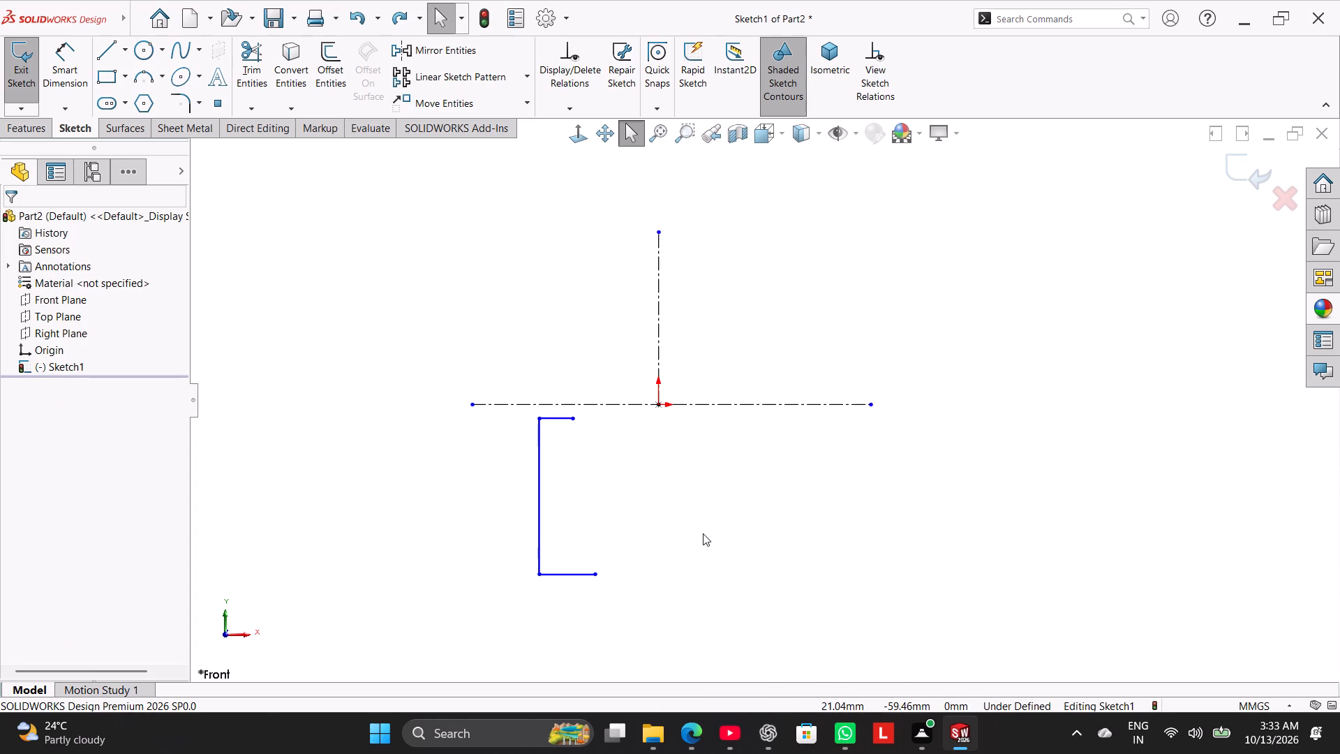
key(ctrl+y)
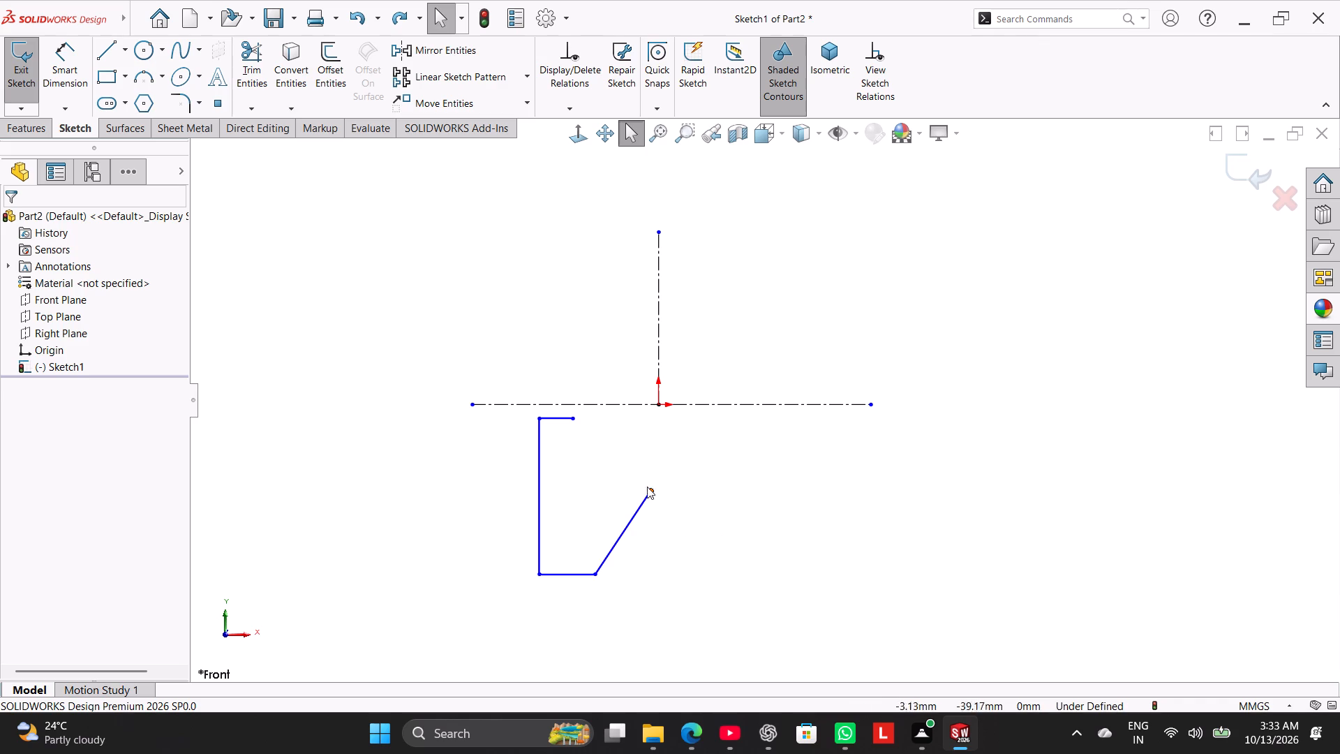
Draw a vertical line from the inner end of the left notch stub up to the horizontal centerline.
click(109, 51)
scroll(565, 427, down, 2)
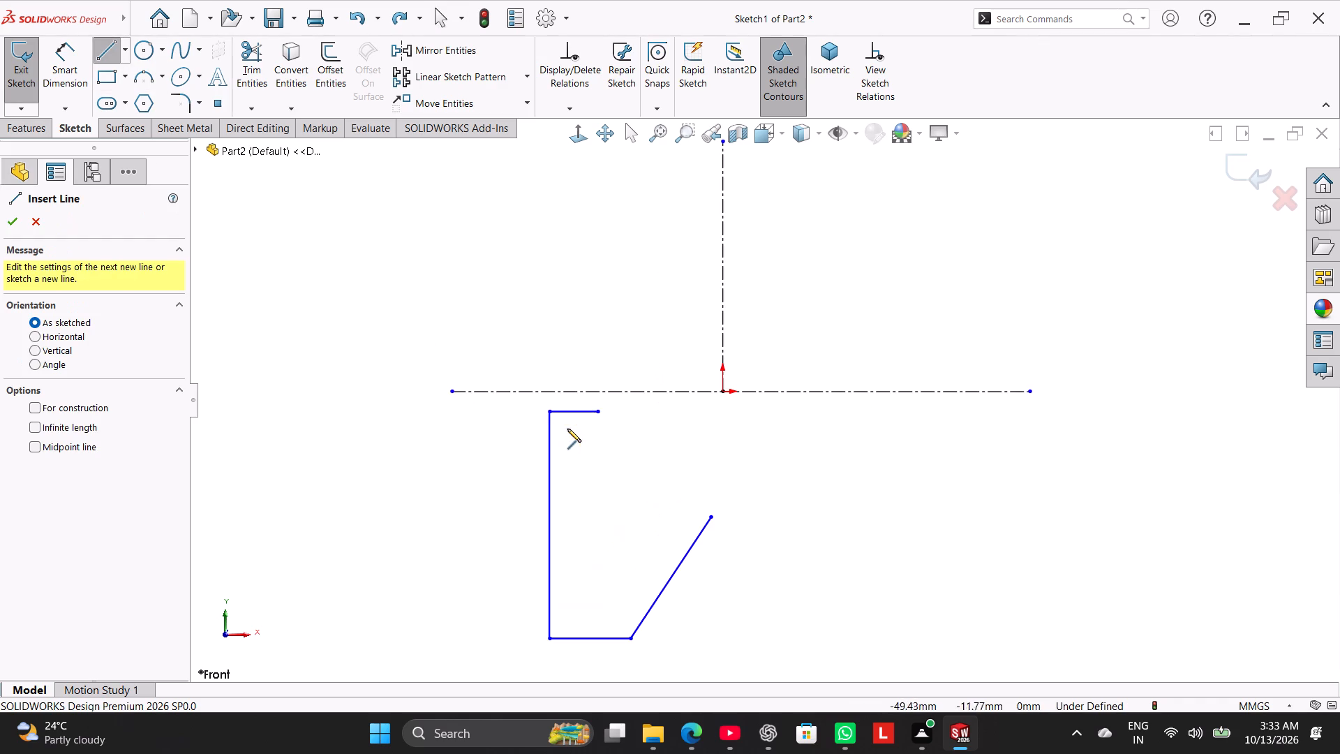
click(595, 411)
click(598, 390)
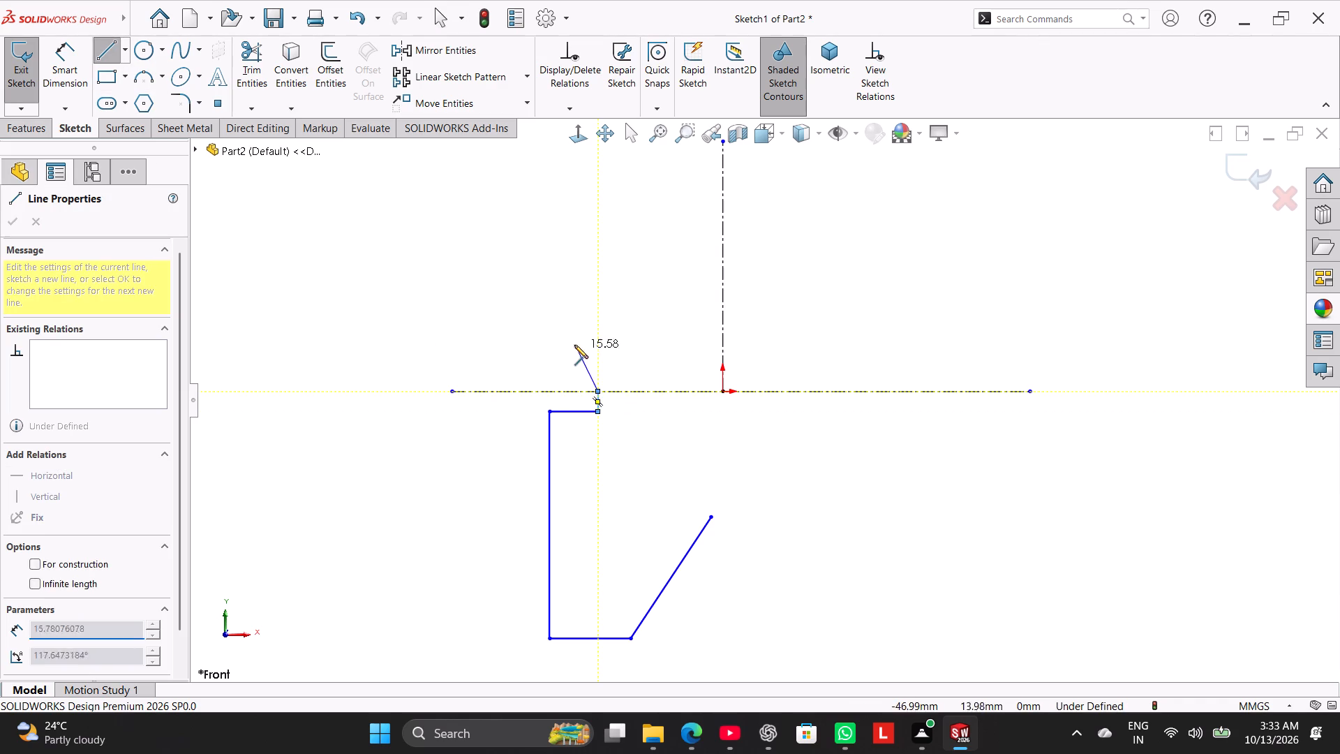
right_click(587, 346)
click(597, 352)
Draw a vertical construction line downward from the origin, extending past the upper end of the inclined V edge.
scroll(724, 487, down, 3)
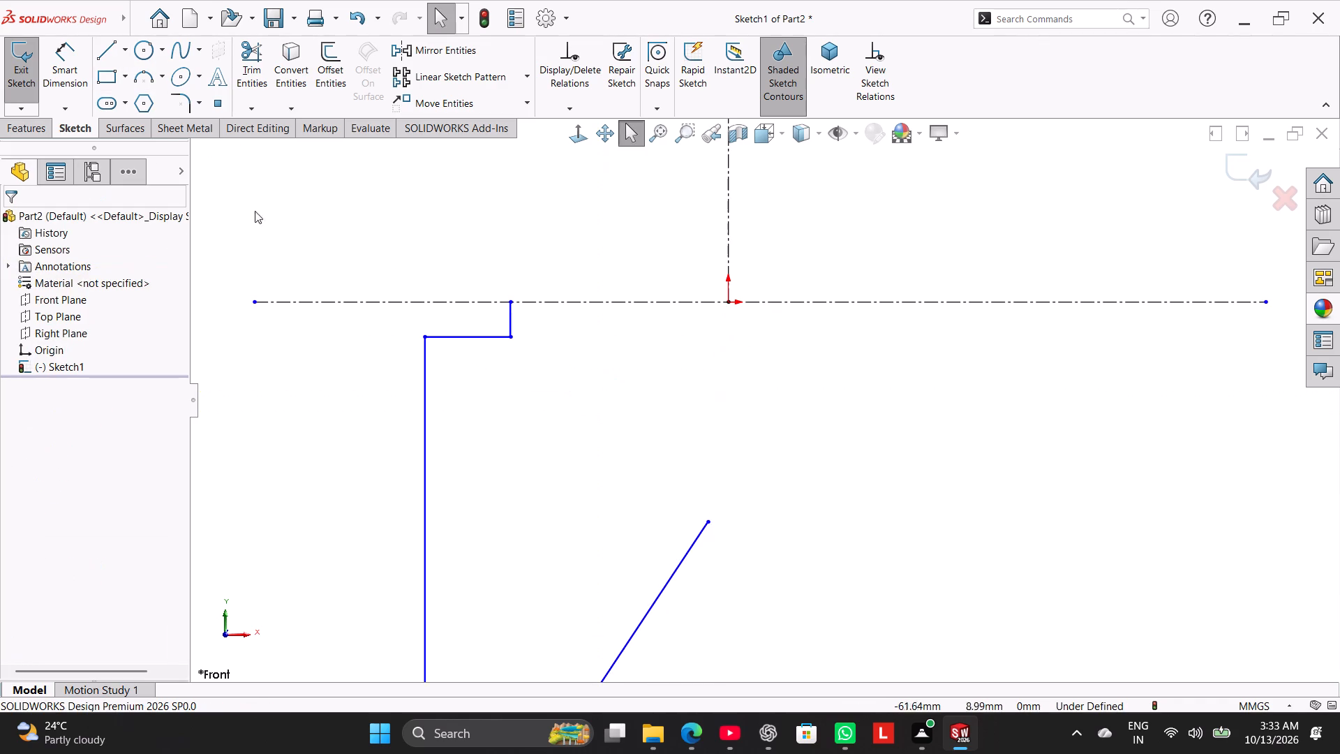
click(121, 54)
click(131, 85)
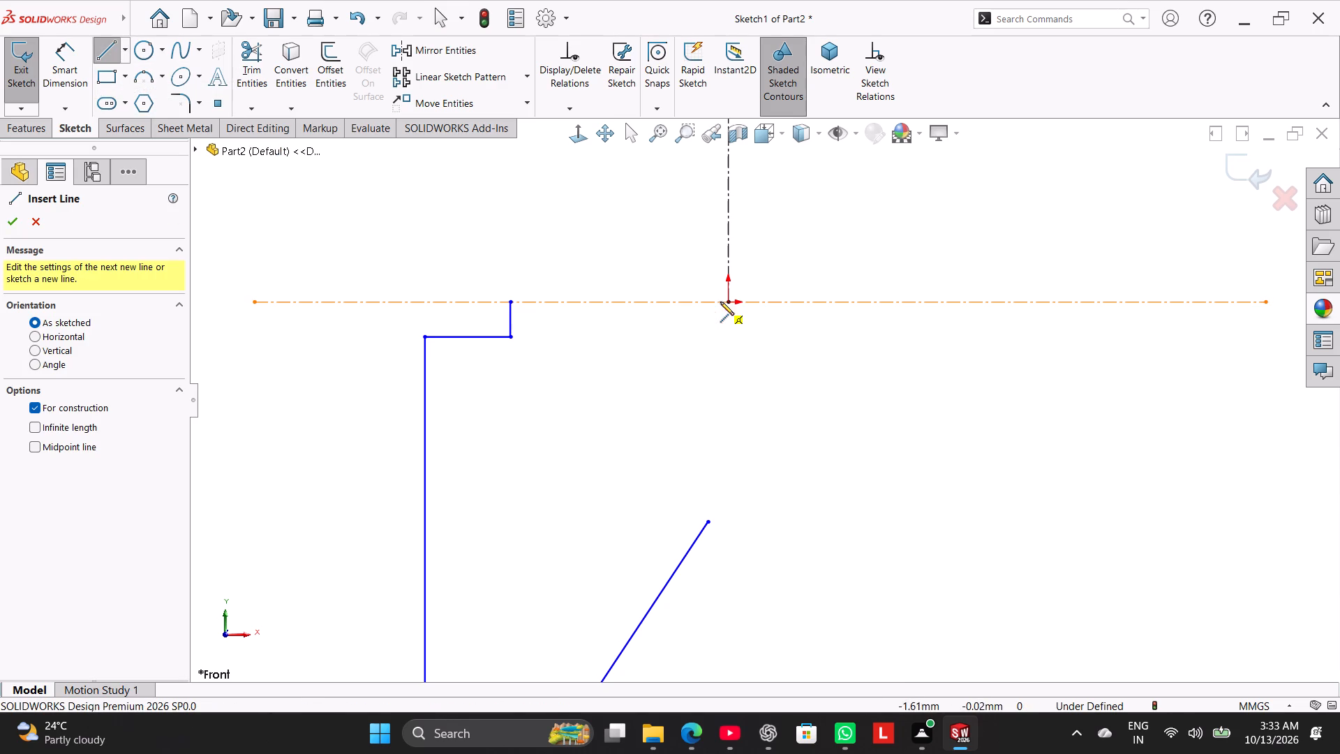
click(727, 301)
click(732, 650)
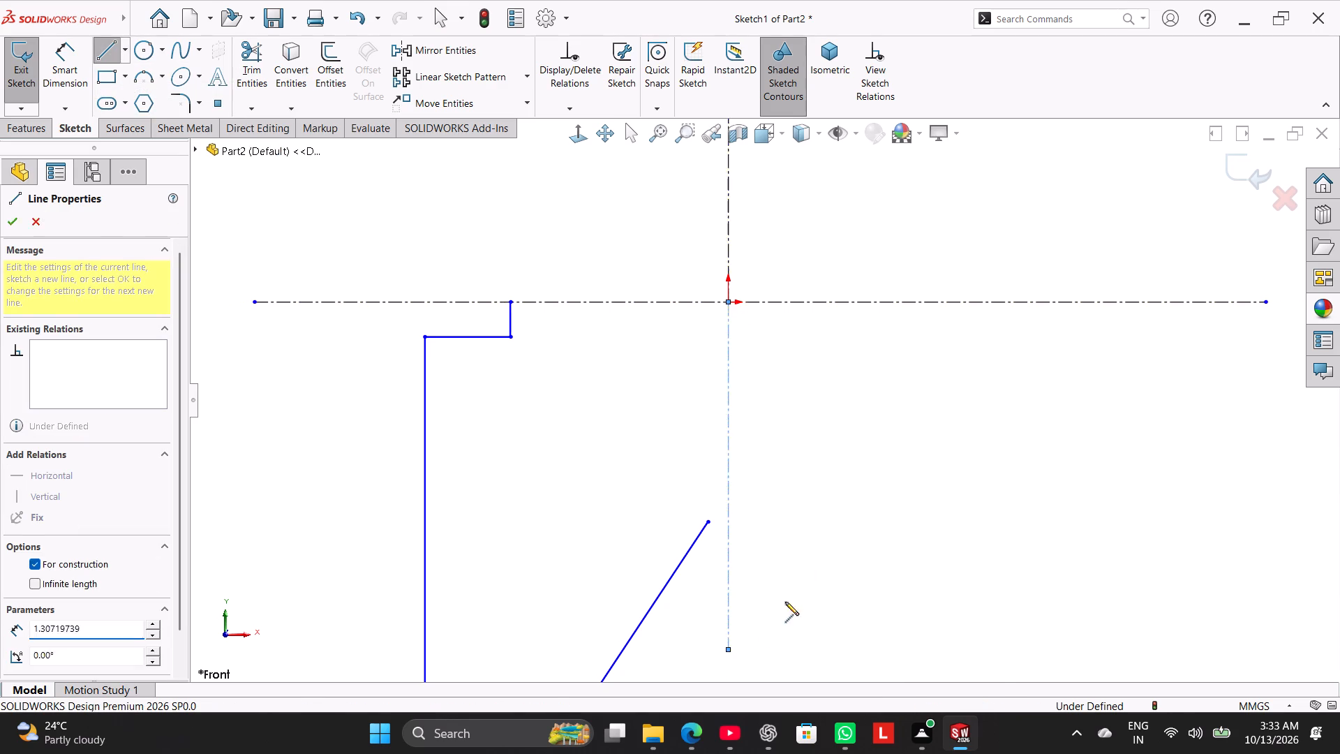
right_click(803, 565)
click(826, 574)
Draw a short horizontal line from the upper end of the inclined V edge to the vertical centerline.
scroll(813, 605, up, 2)
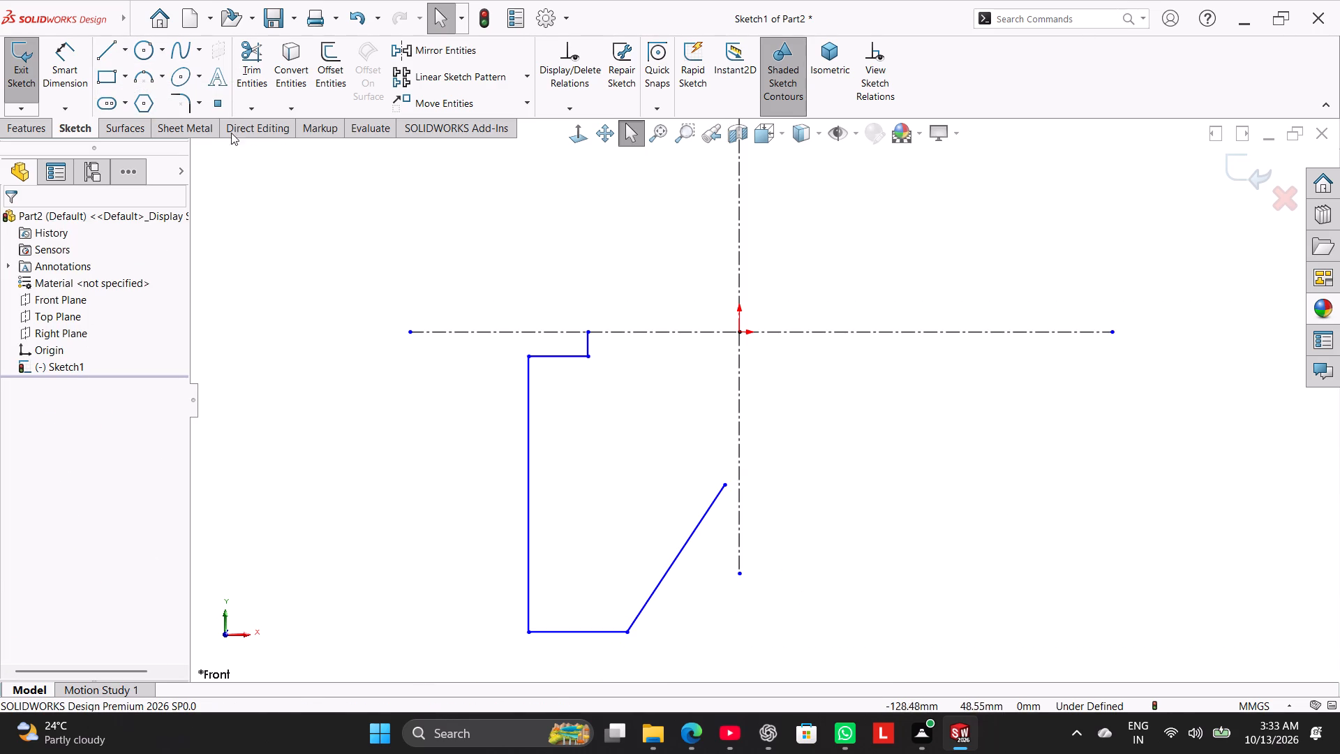
click(114, 54)
scroll(650, 412, down, 3)
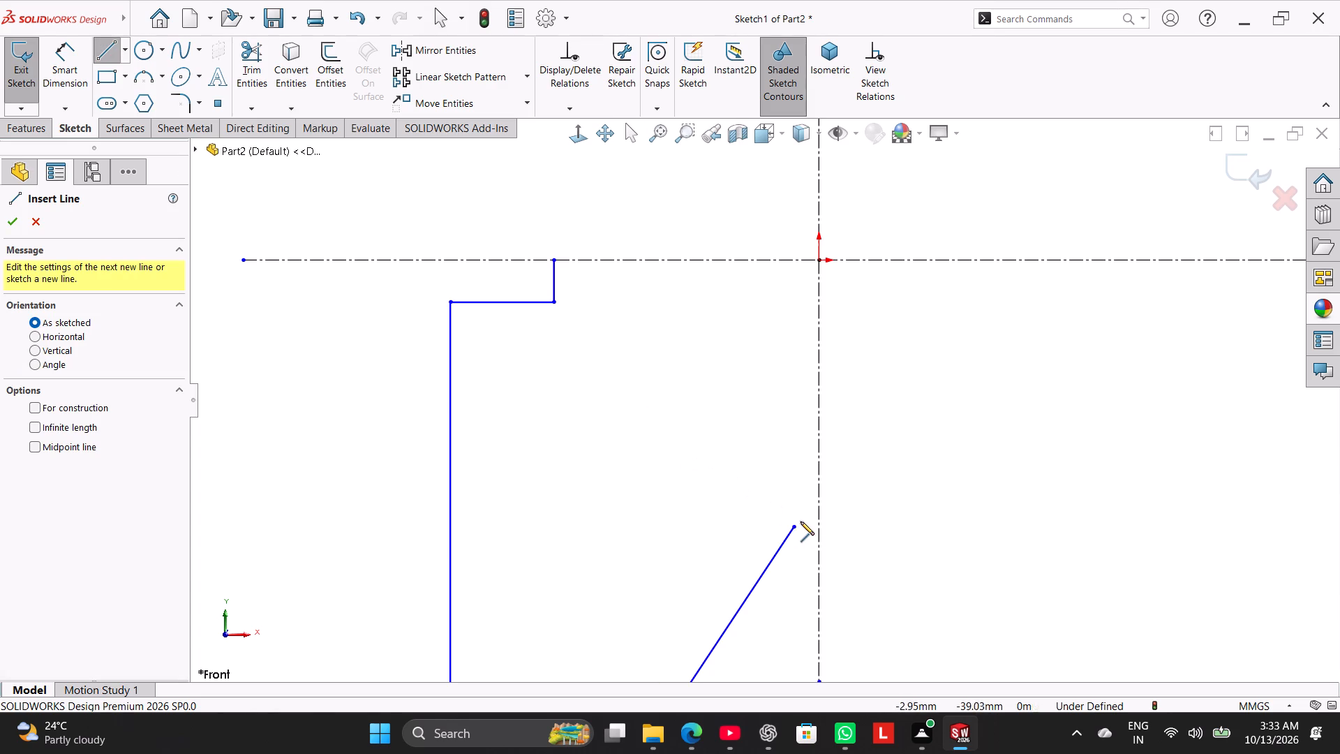
click(797, 528)
click(817, 531)
right_click(764, 463)
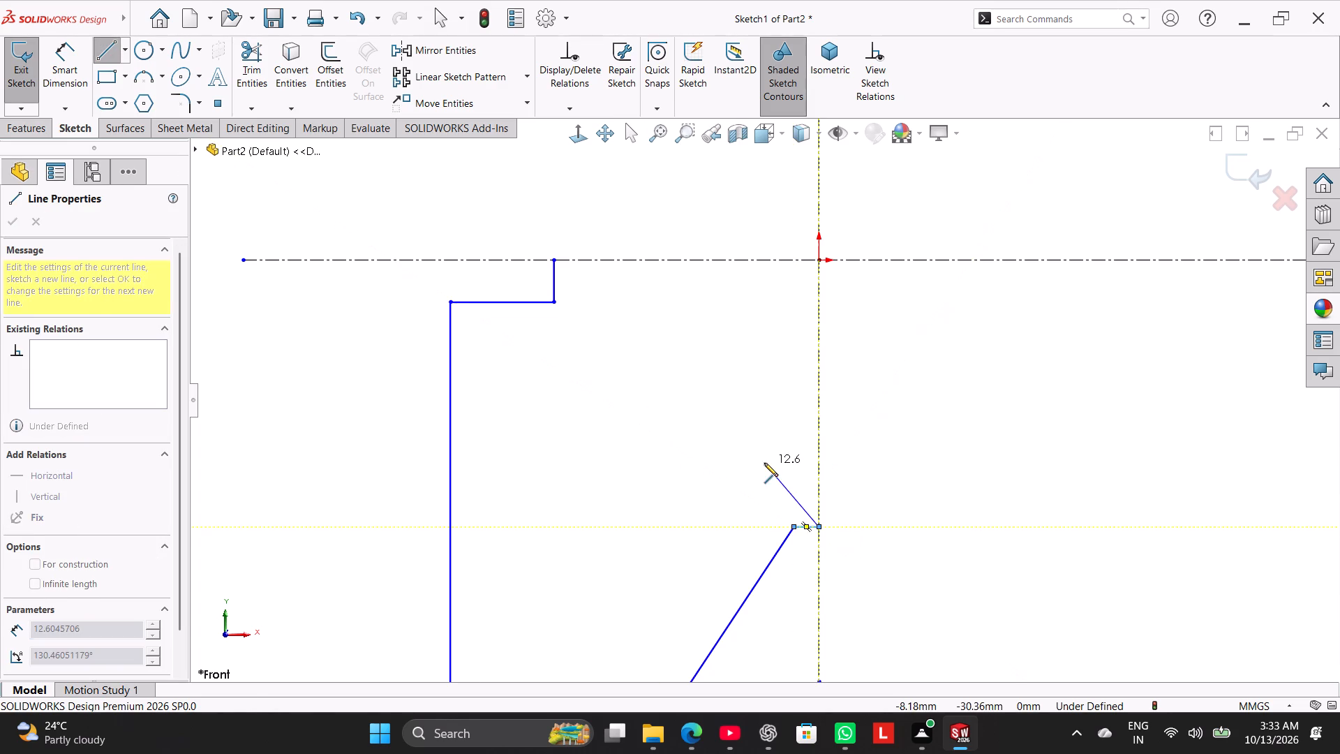
click(780, 472)
Mirror the lower-left quarter profile about the lower vertical centerline.
scroll(793, 509, up, 5)
drag(840, 611, 600, 360)
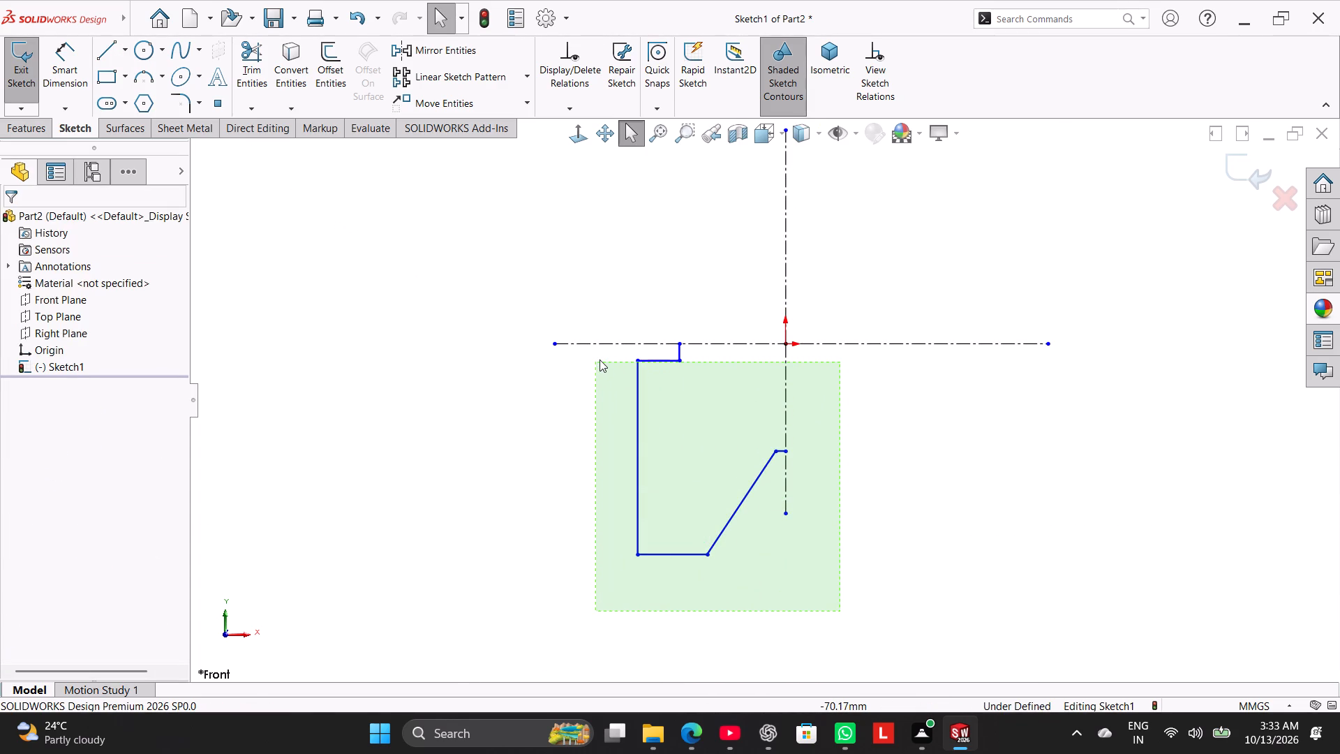
drag(600, 360, 600, 357)
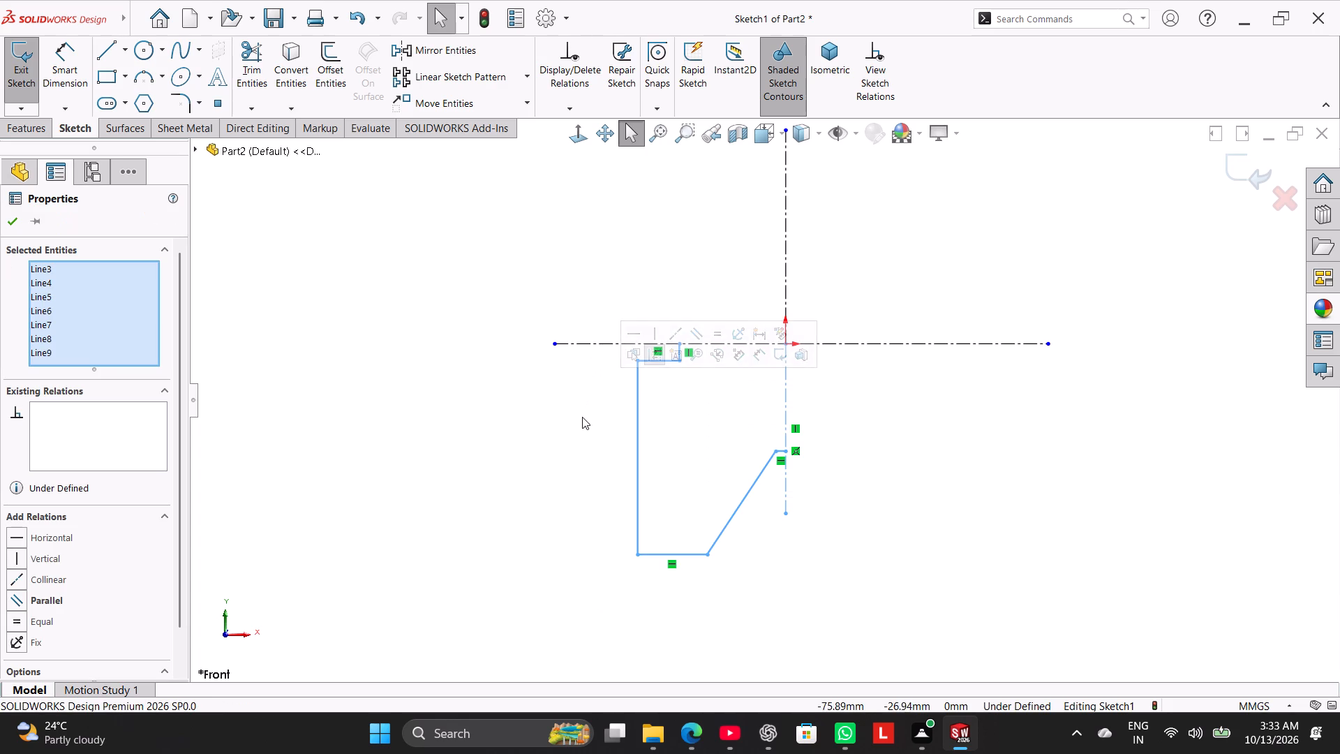
click(447, 58)
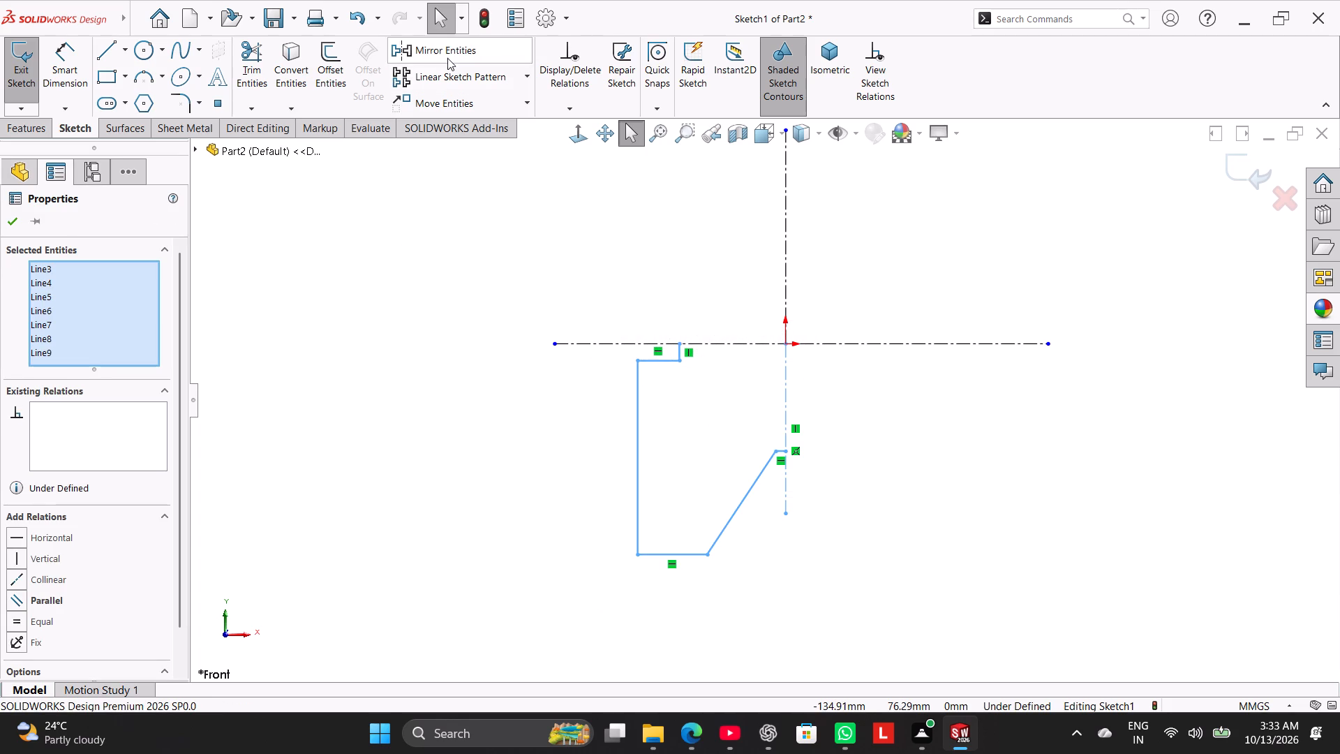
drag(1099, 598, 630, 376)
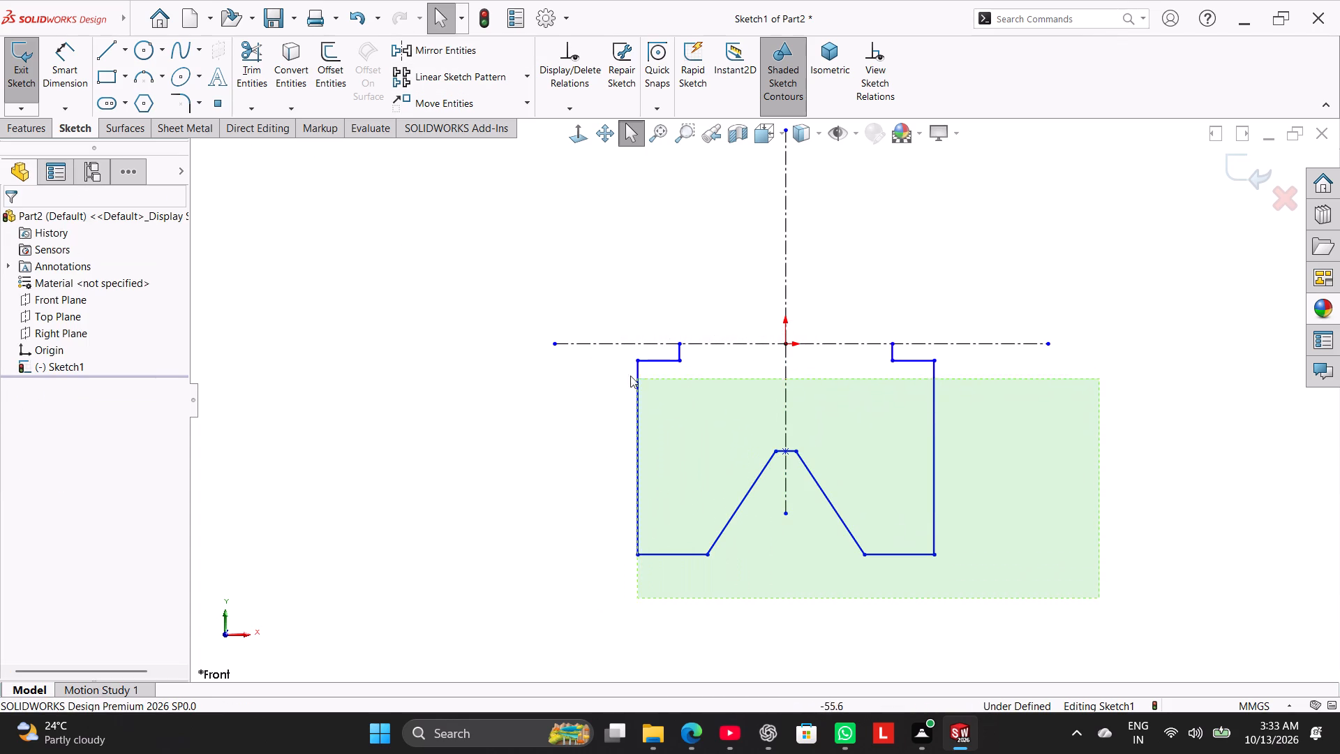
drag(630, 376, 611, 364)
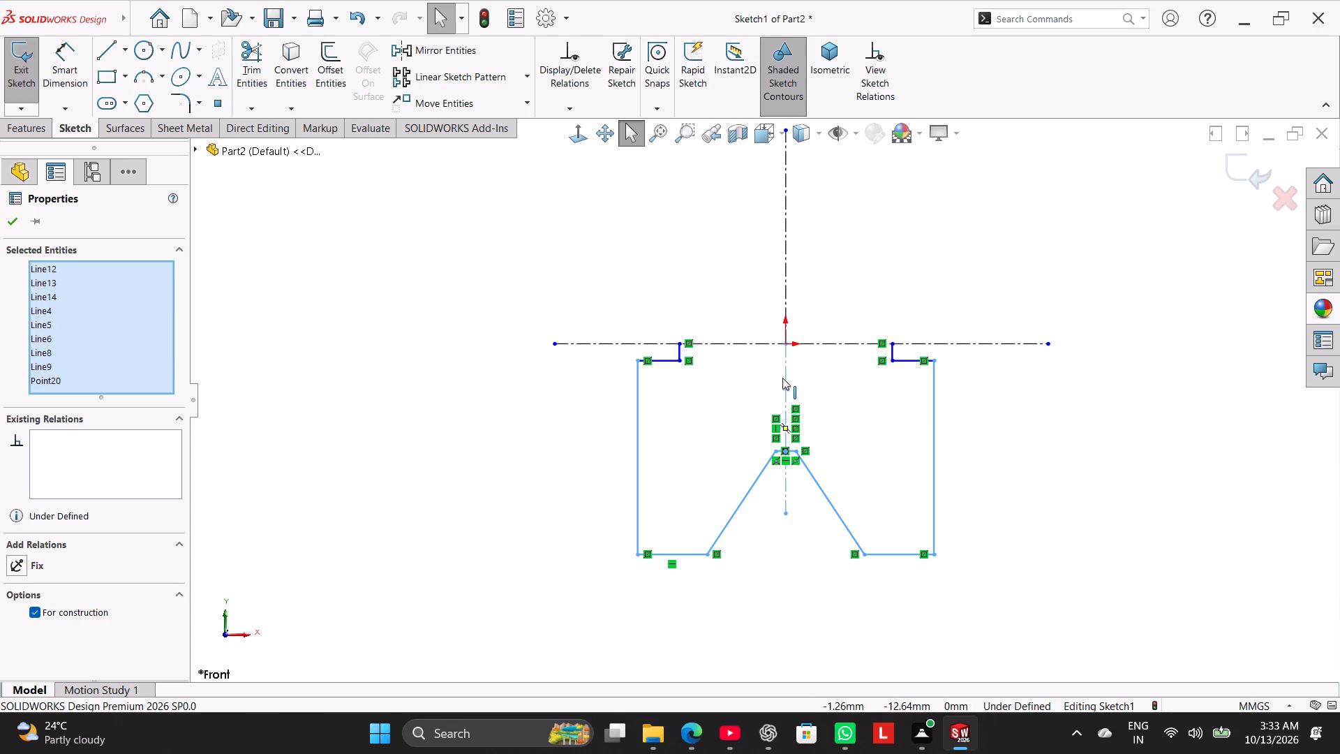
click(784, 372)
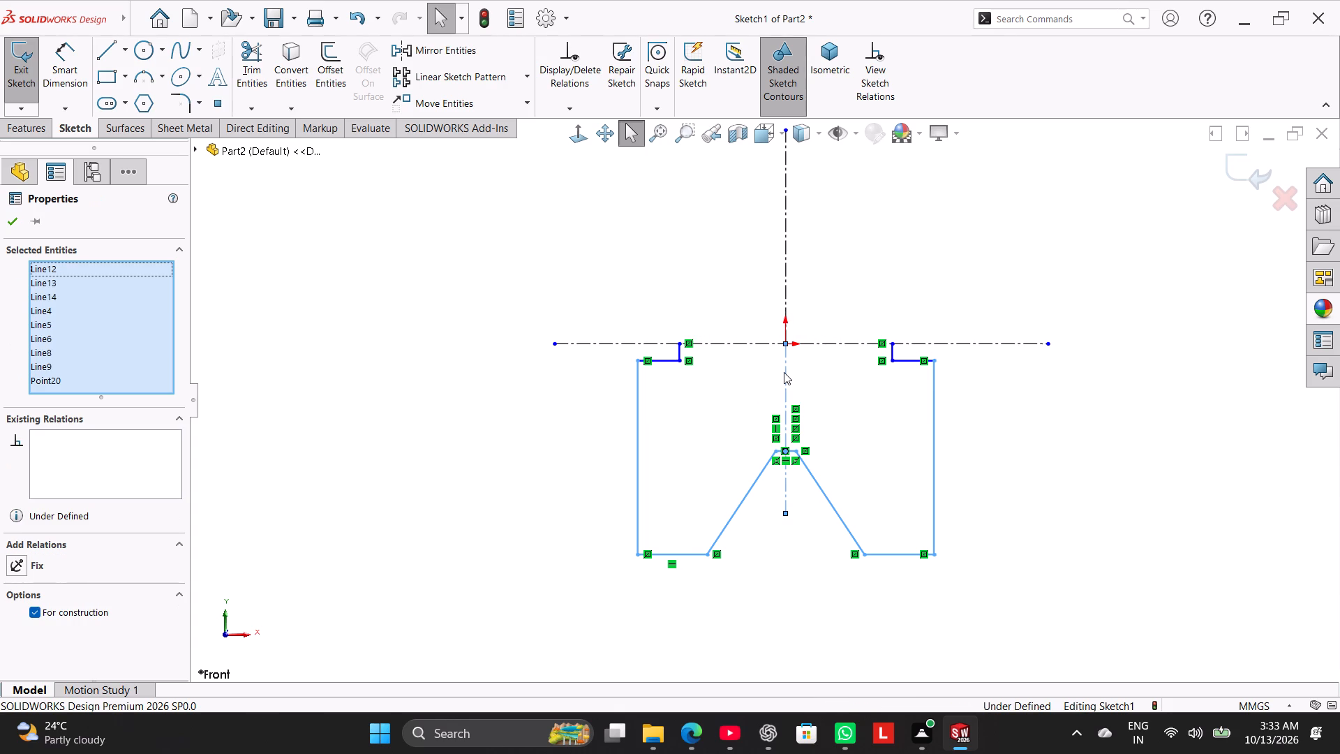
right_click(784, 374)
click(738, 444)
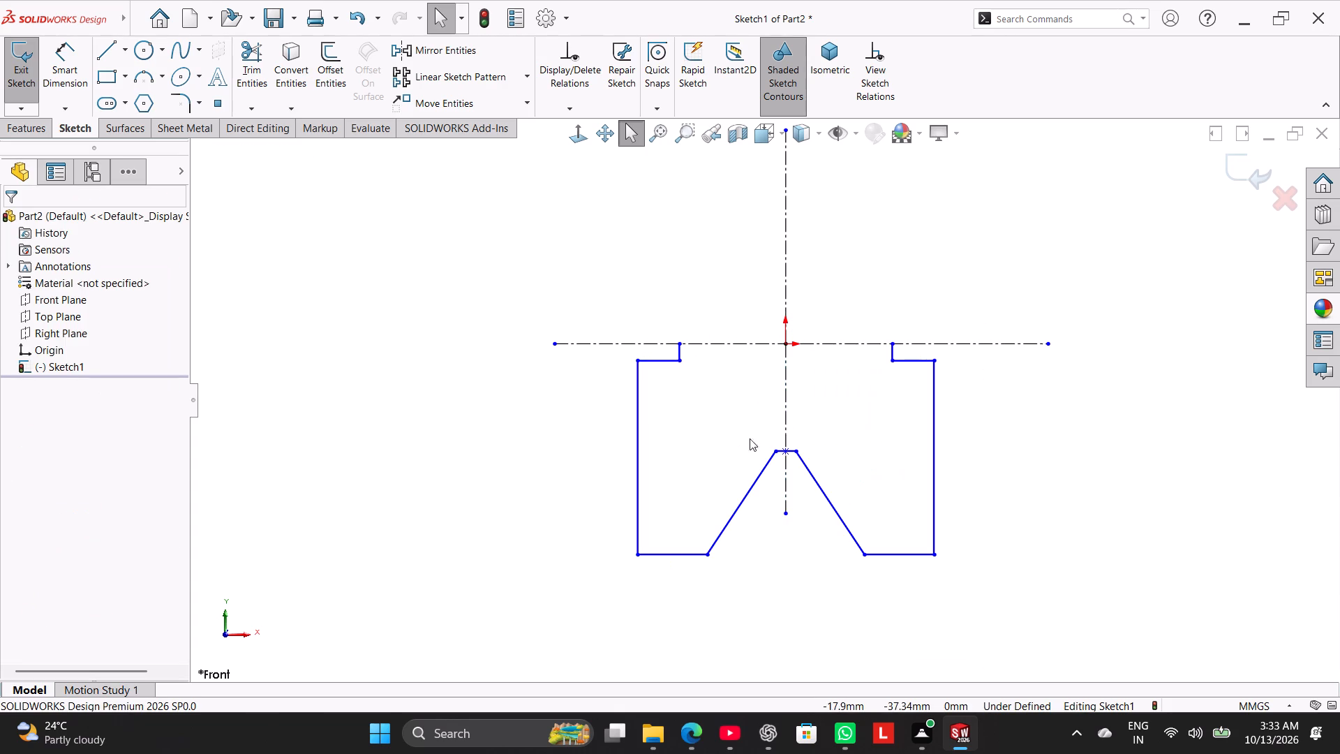
Mirror the lower profile lines, including both notch halves and the V's short flat but not the right vertical edge, about the horizontal centerline.
ctrl+drag(1018, 586, 685, 470)
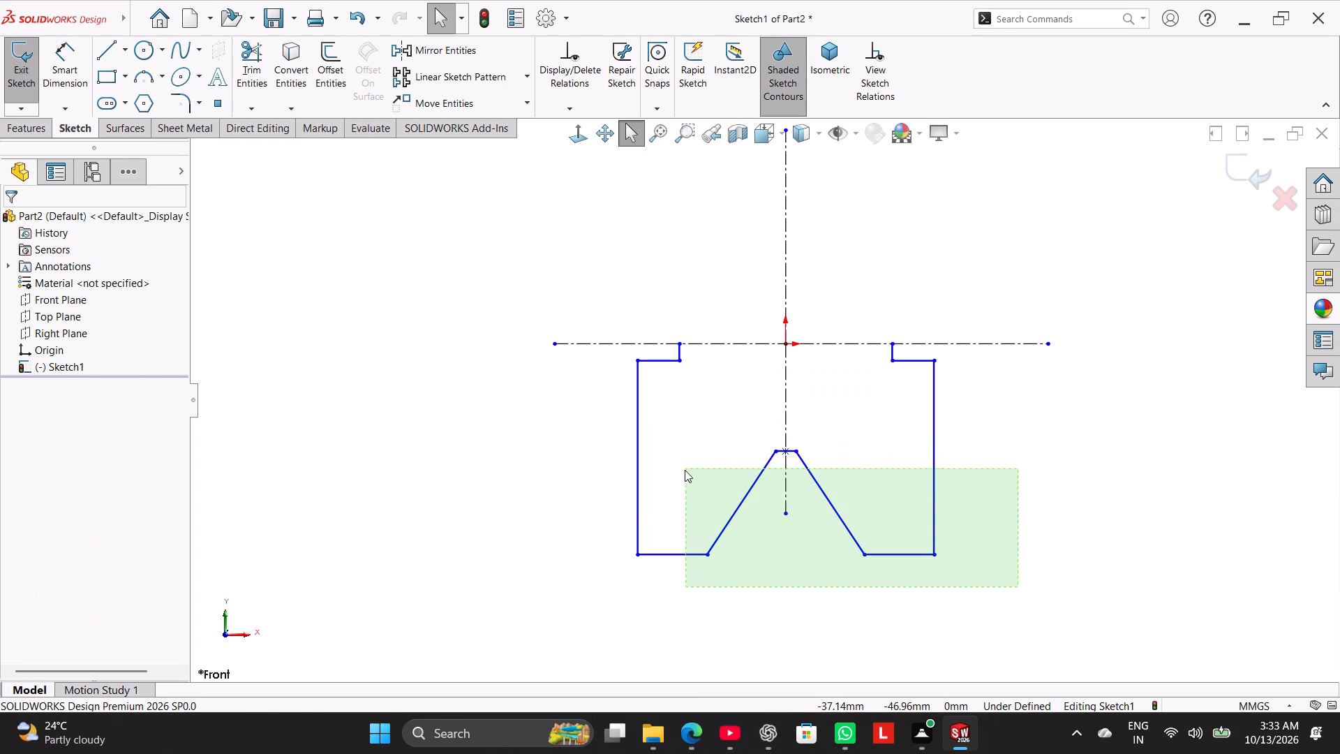
ctrl+drag(685, 470, 590, 541)
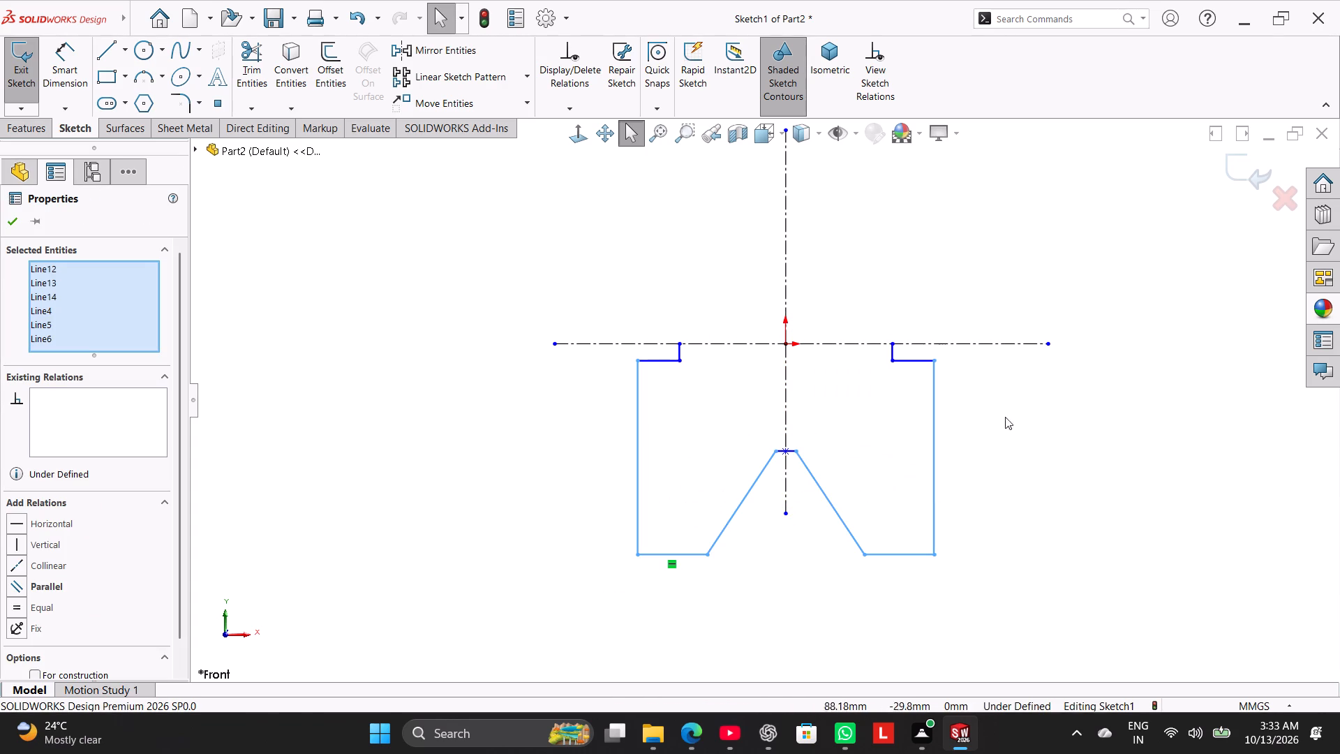
ctrl+drag(996, 404, 862, 350)
ctrl+drag(705, 398, 655, 352)
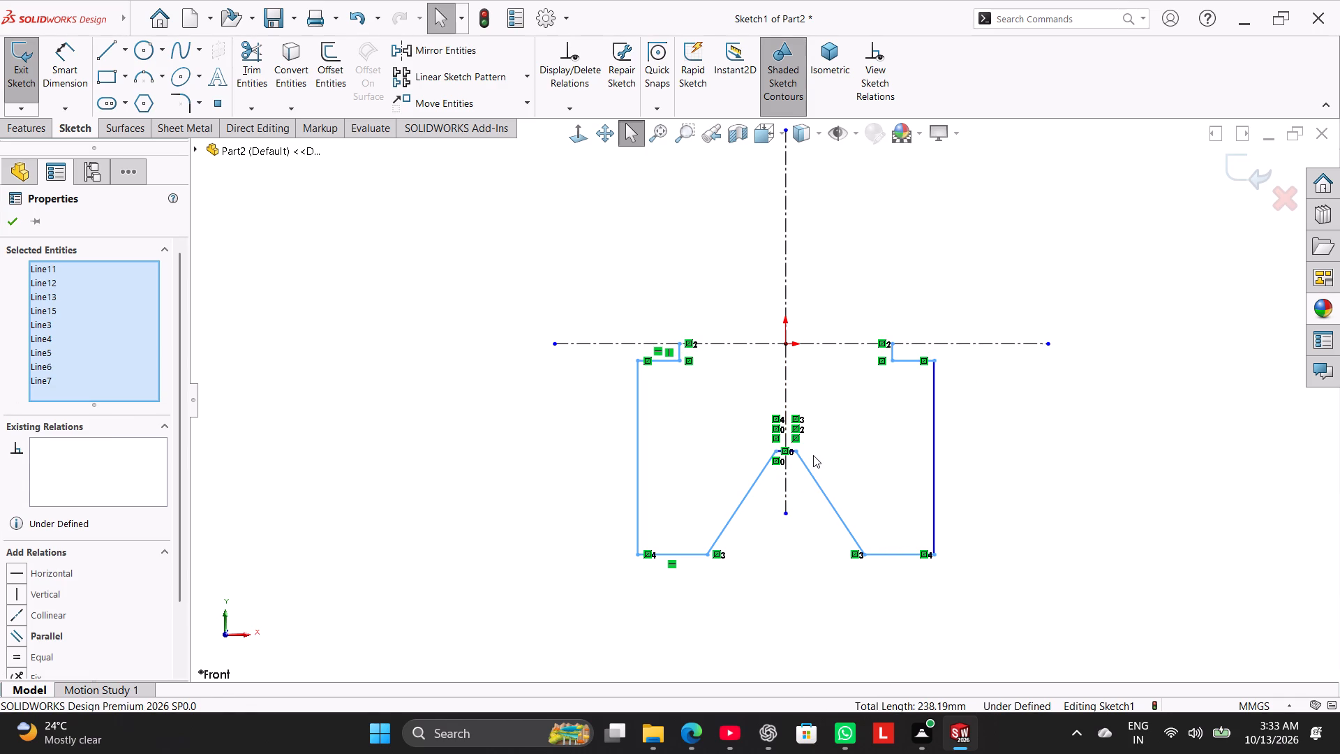
ctrl+scroll(813, 455, down, 4)
ctrl+scroll(760, 423, down, 3)
ctrl+click(750, 433)
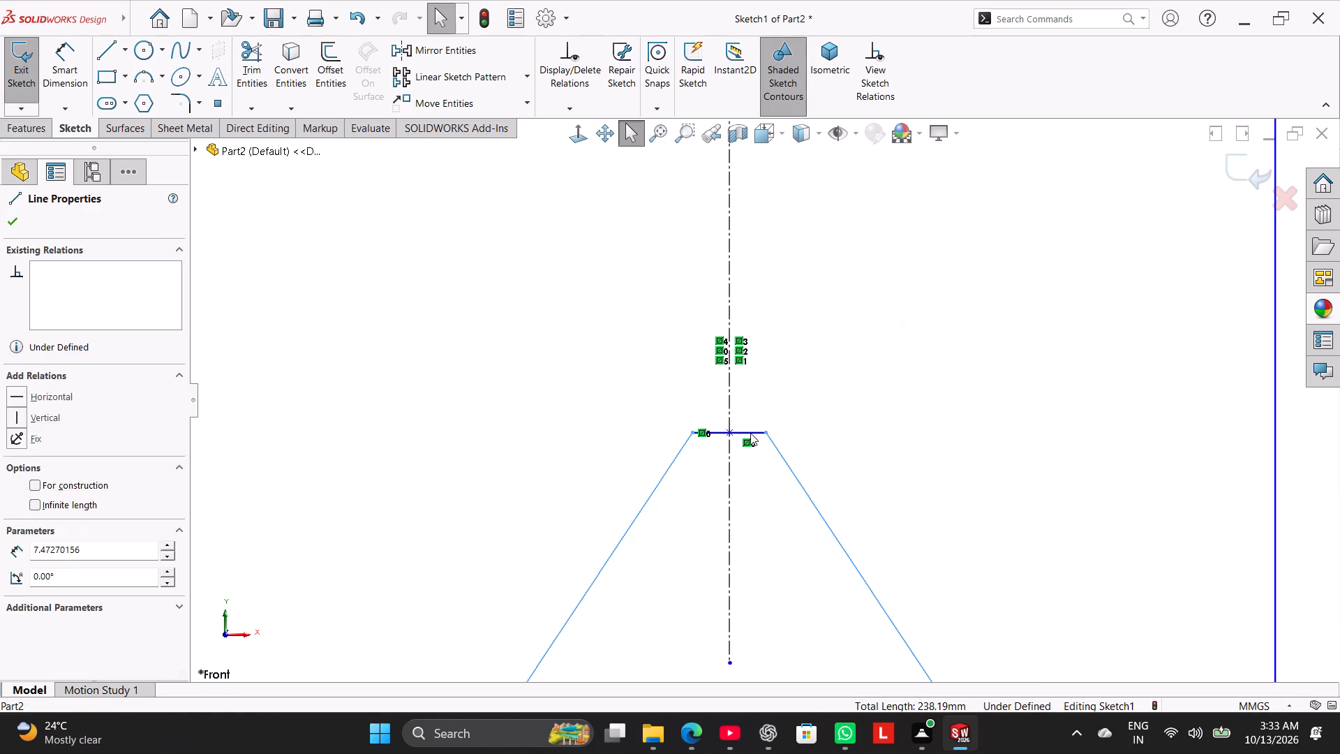
ctrl+scroll(768, 488, up, 6)
ctrl+scroll(817, 205, up, 3)
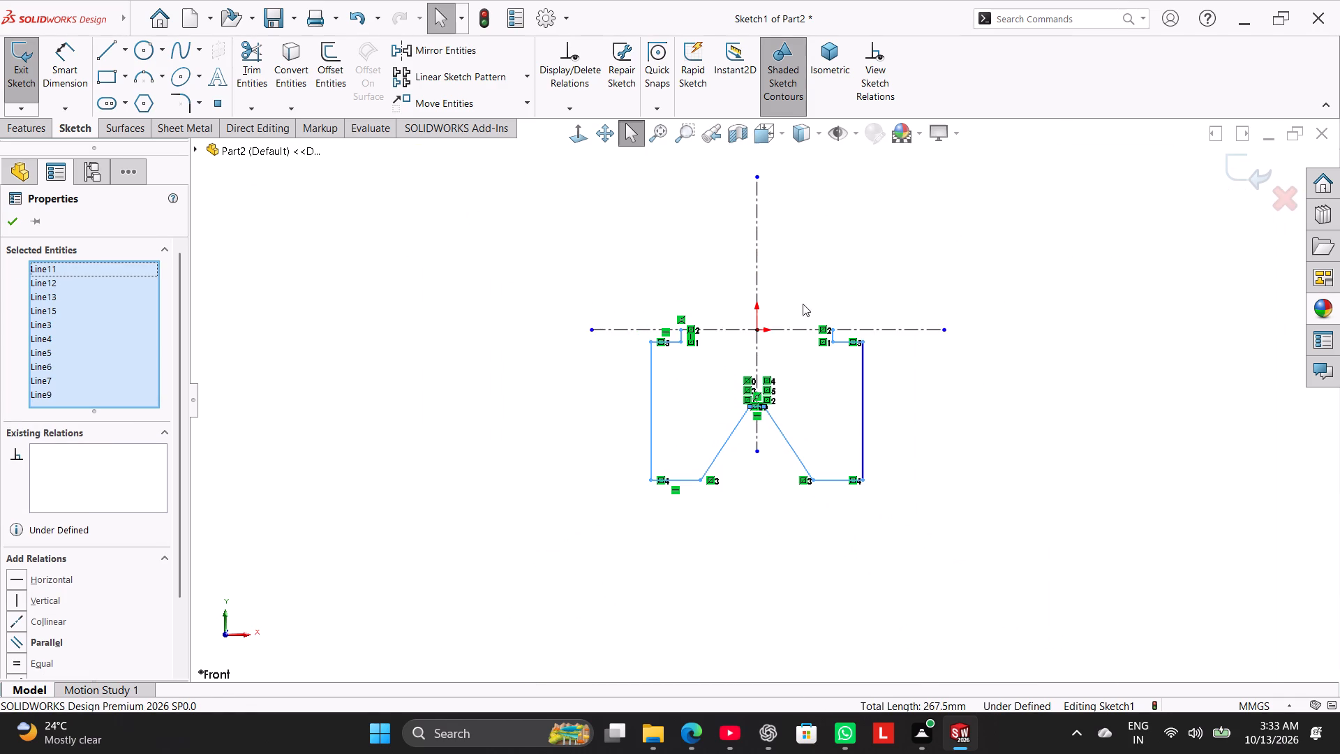
ctrl+click(794, 330)
ctrl+click(453, 51)
ctrl+click(438, 244)
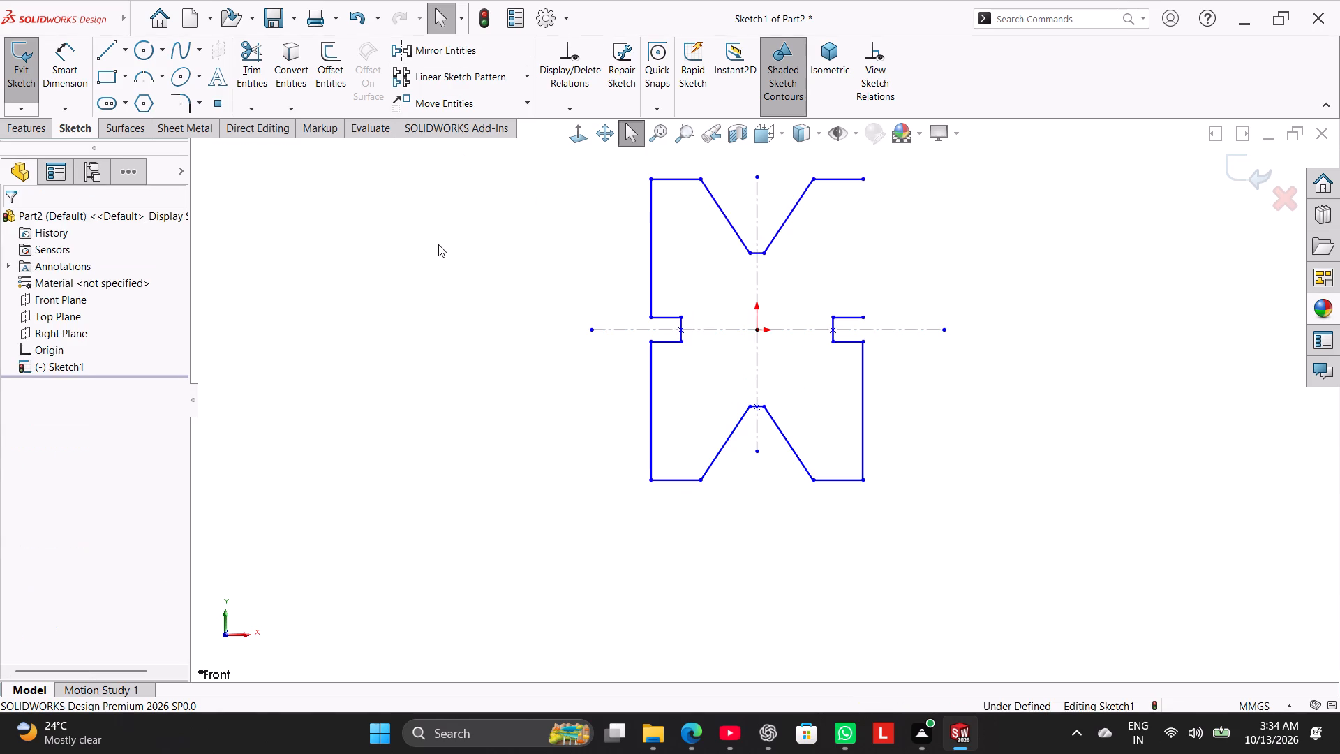
Mirror the lower-right vertical edge about the horizontal centerline to close the profile.
ctrl+click(861, 417)
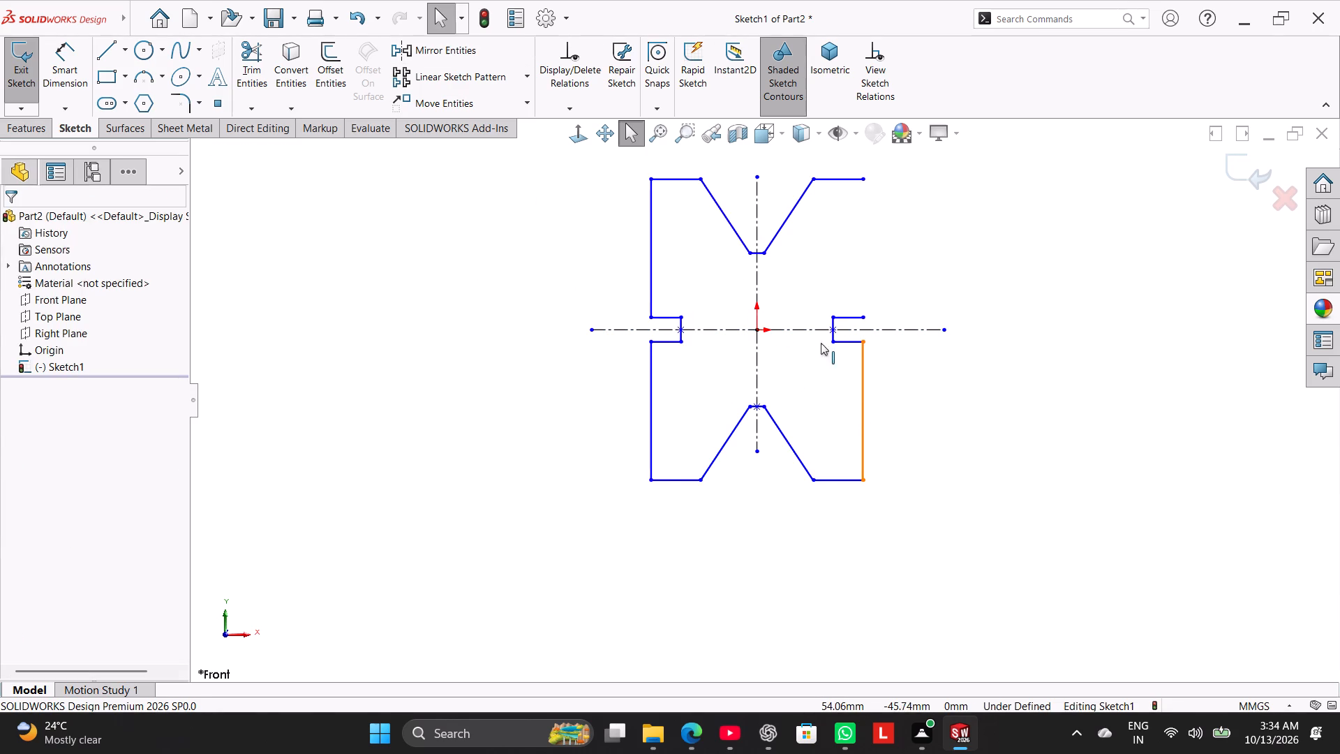
ctrl+click(810, 326)
ctrl+click(810, 329)
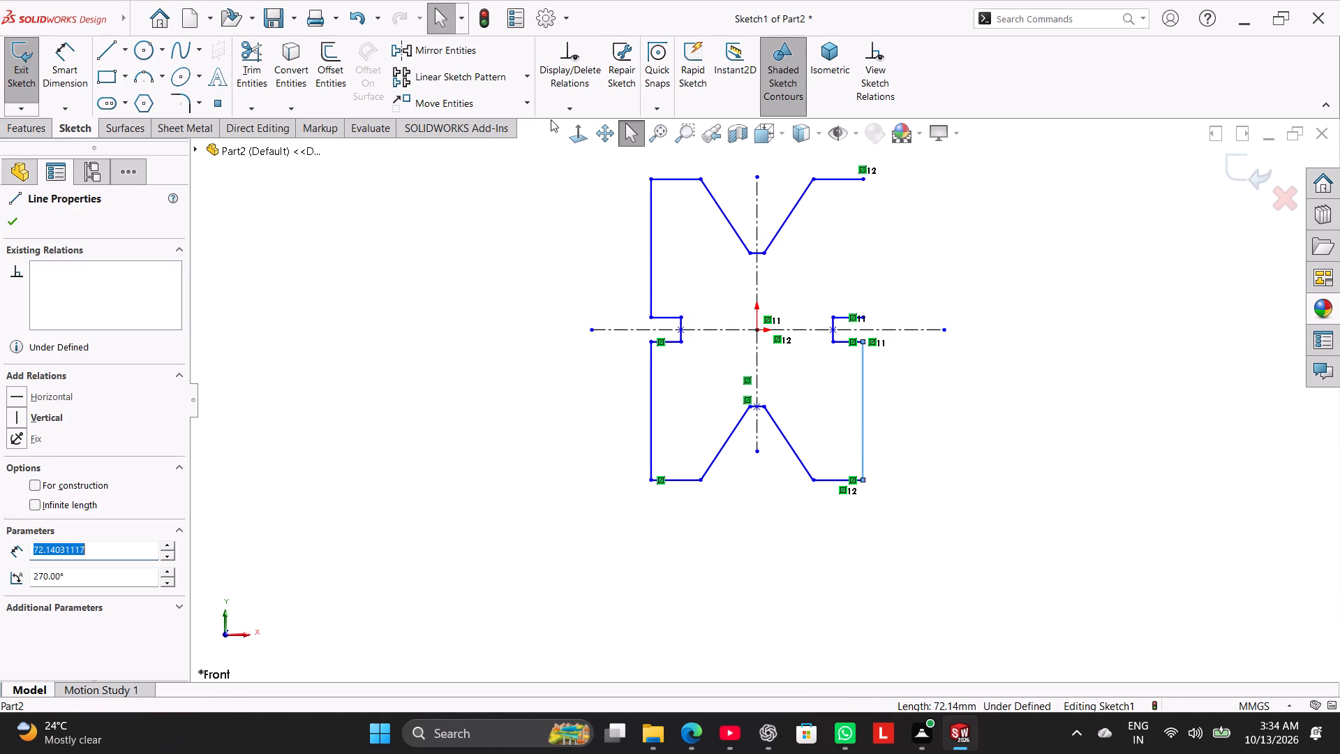
ctrl+click(802, 330)
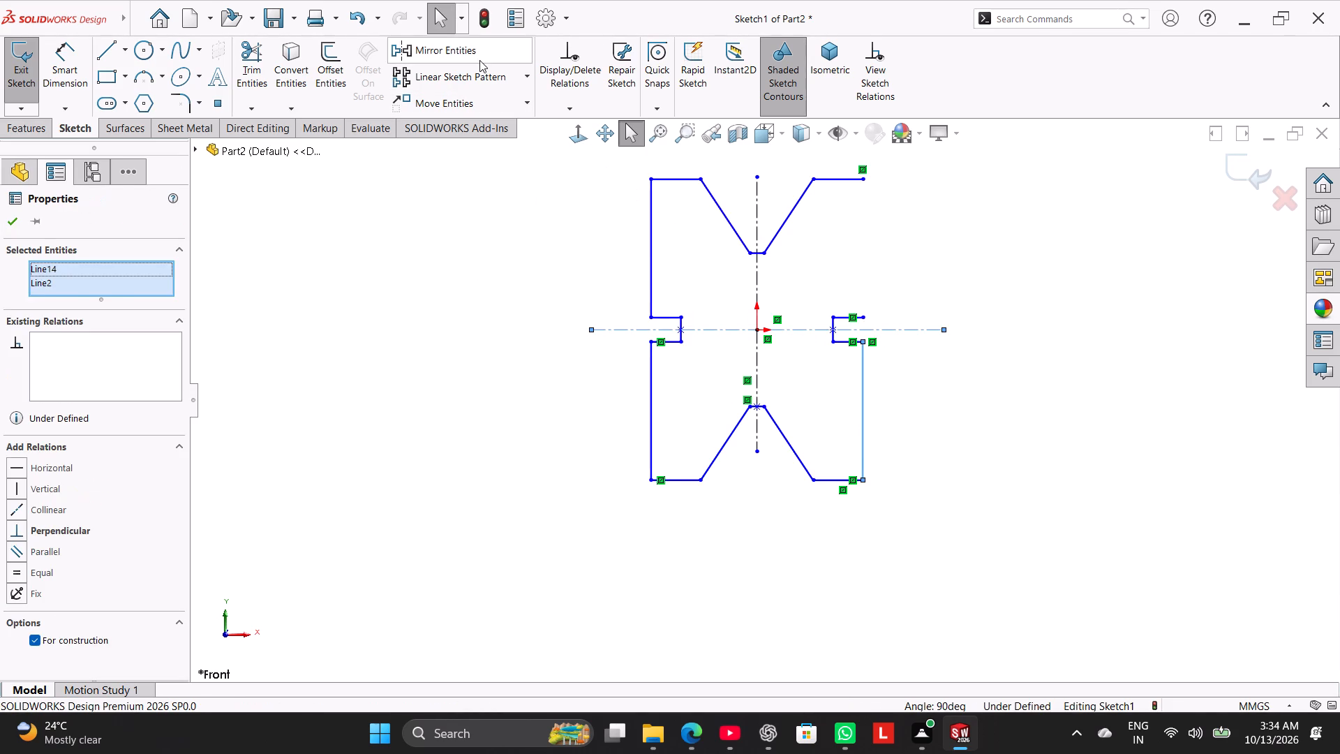
ctrl+click(477, 57)
click(459, 294)
Dimension the lower-left vertical edge of the profile and set its length to 24 mm.
scroll(783, 300, down, 2)
scroll(787, 309, up, 2)
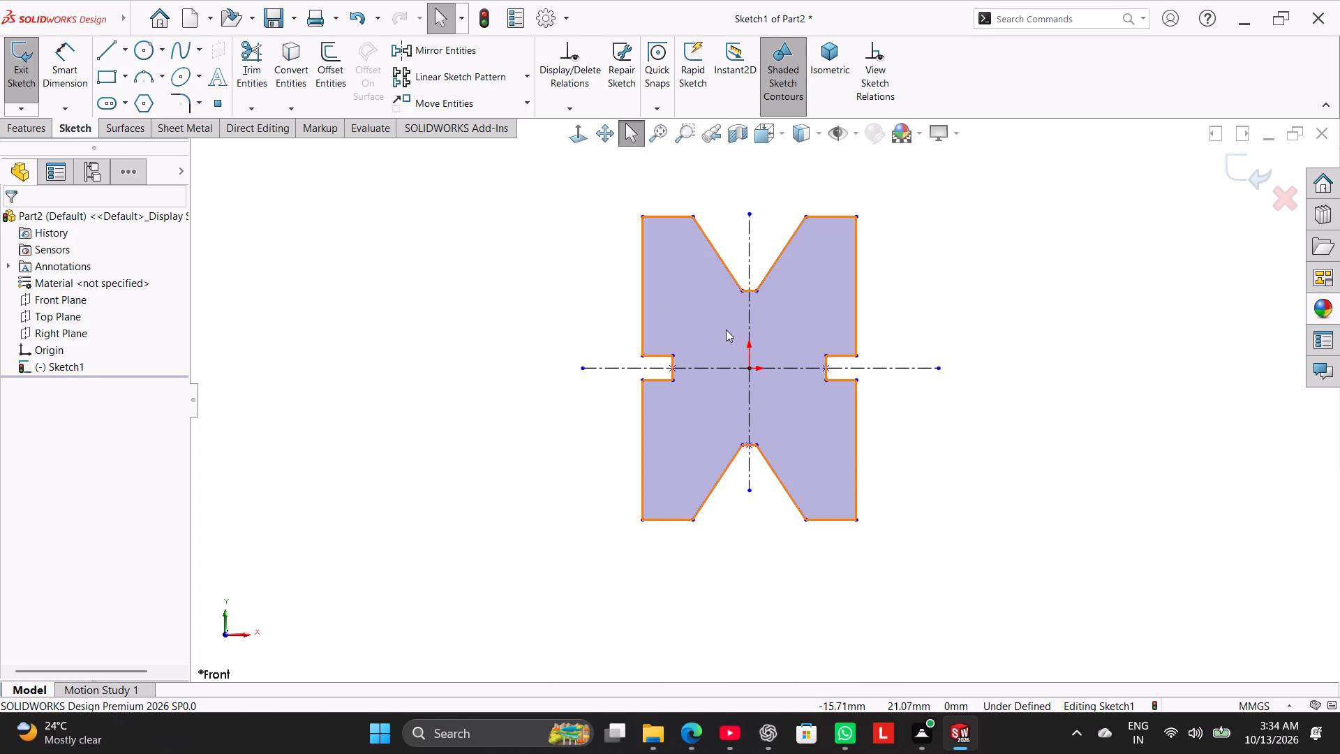
scroll(777, 362, down, 2)
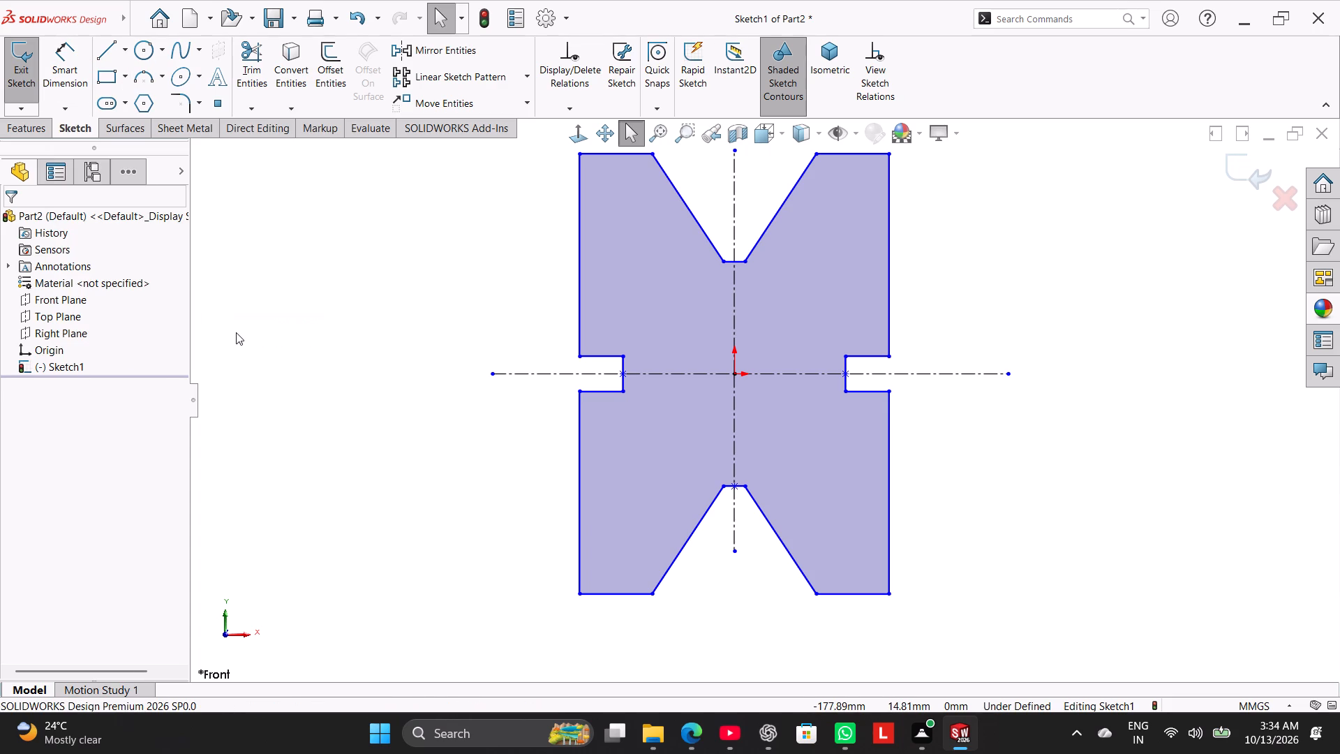
drag(65, 64, 68, 71)
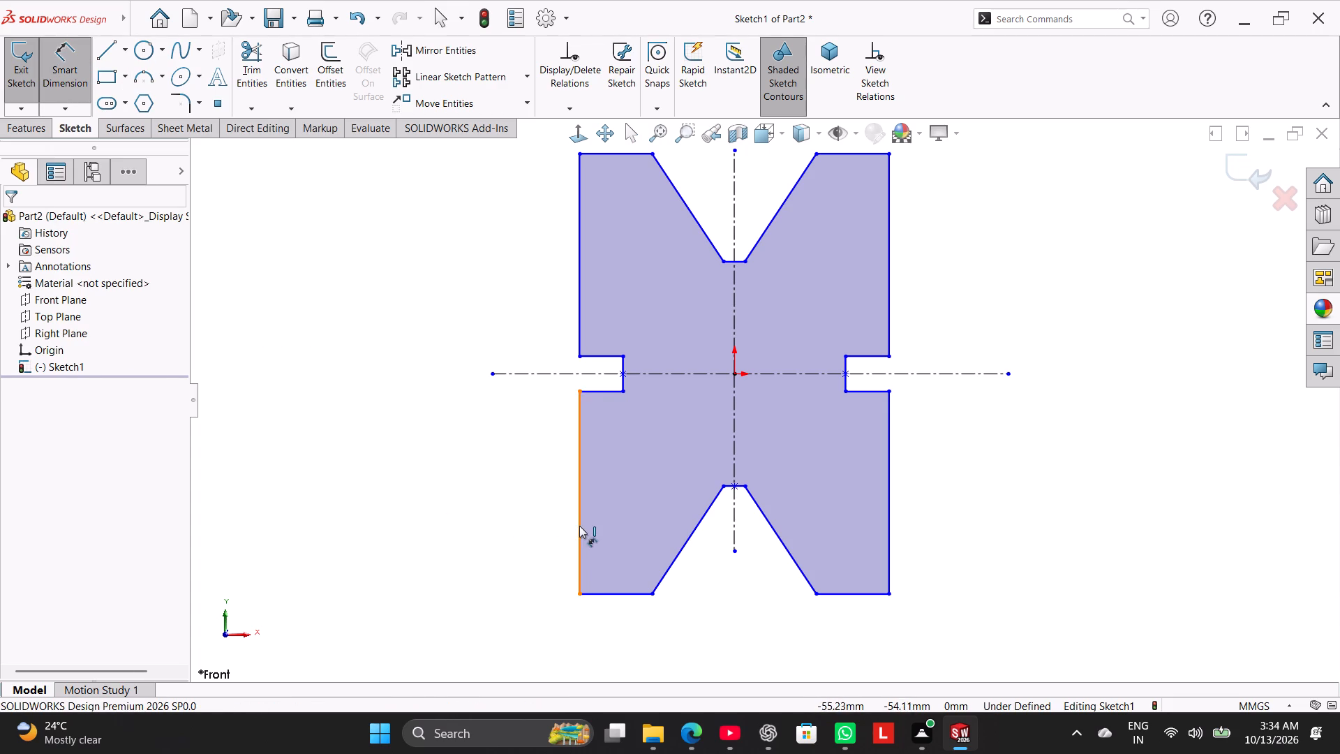
click(579, 526)
click(506, 504)
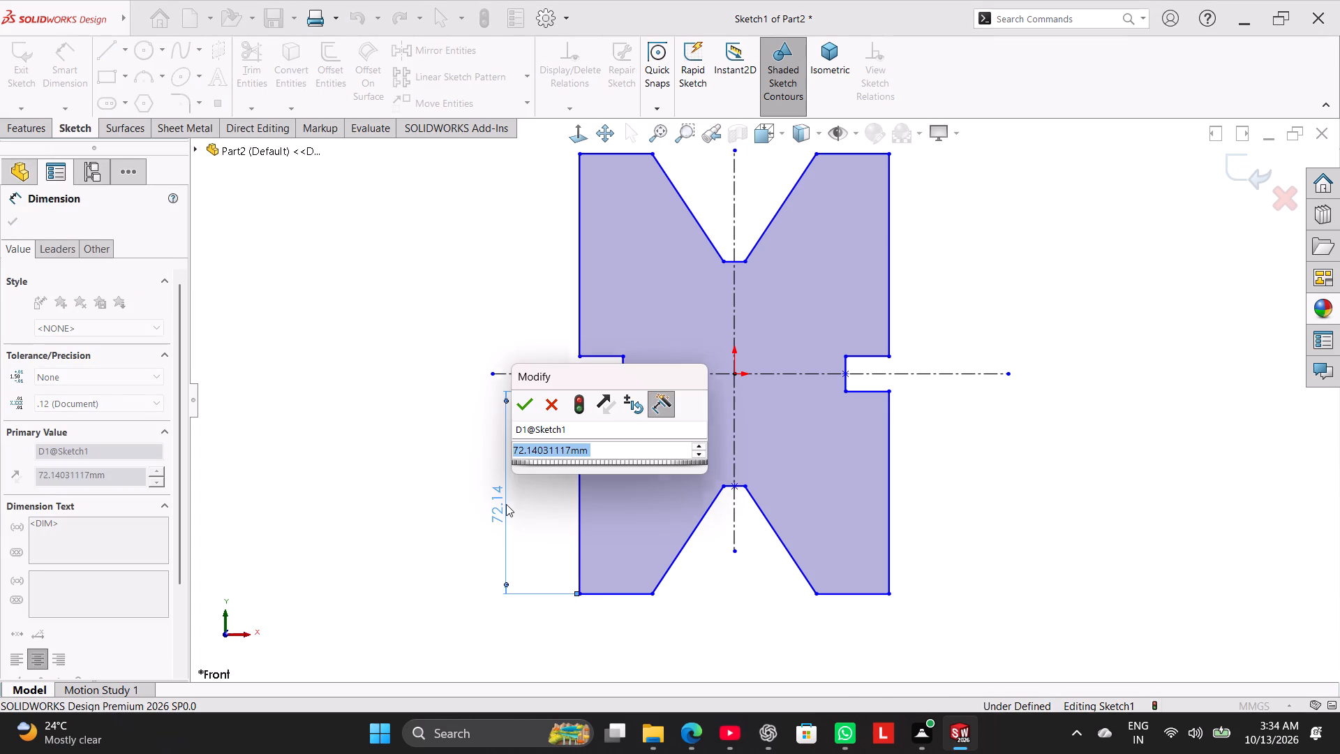
key(2)
key(4)
key(Return)
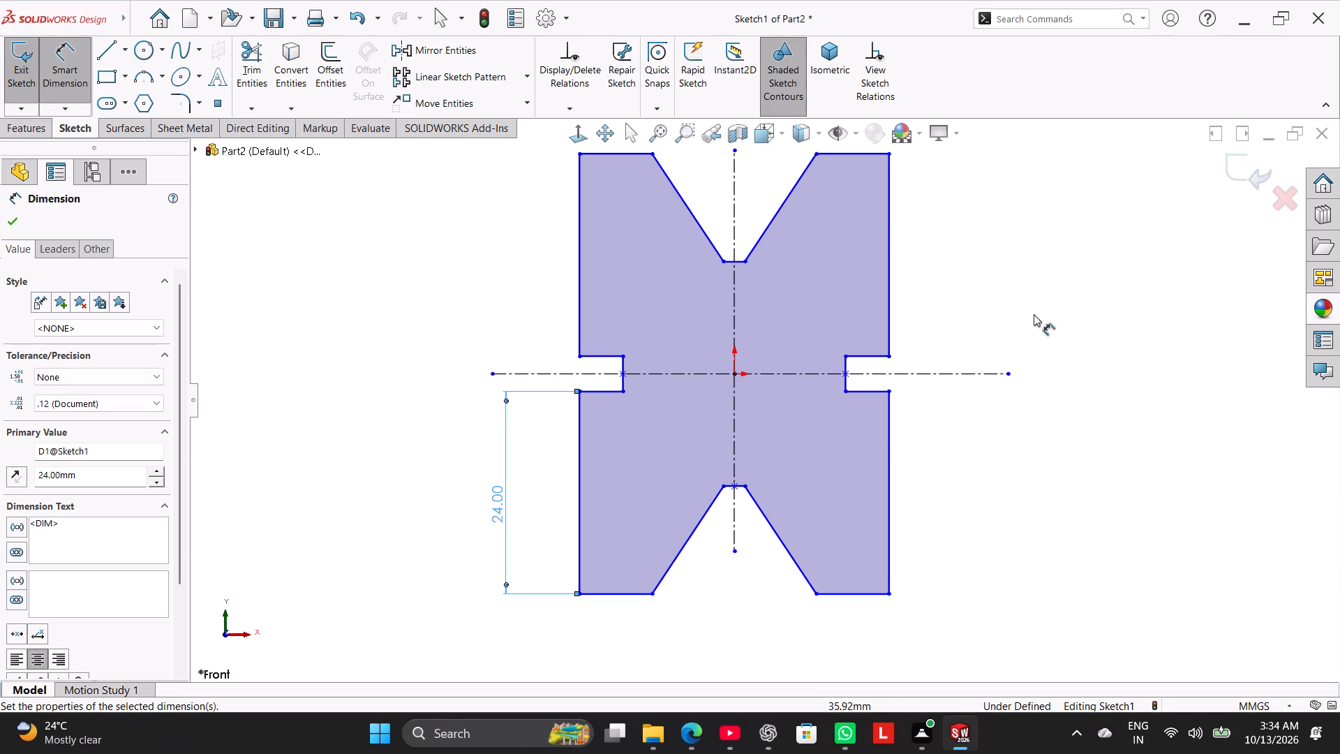
Dimension the profile's overall height between its top and bottom left edges and set it to 60 mm.
scroll(785, 337, up, 2)
click(656, 228)
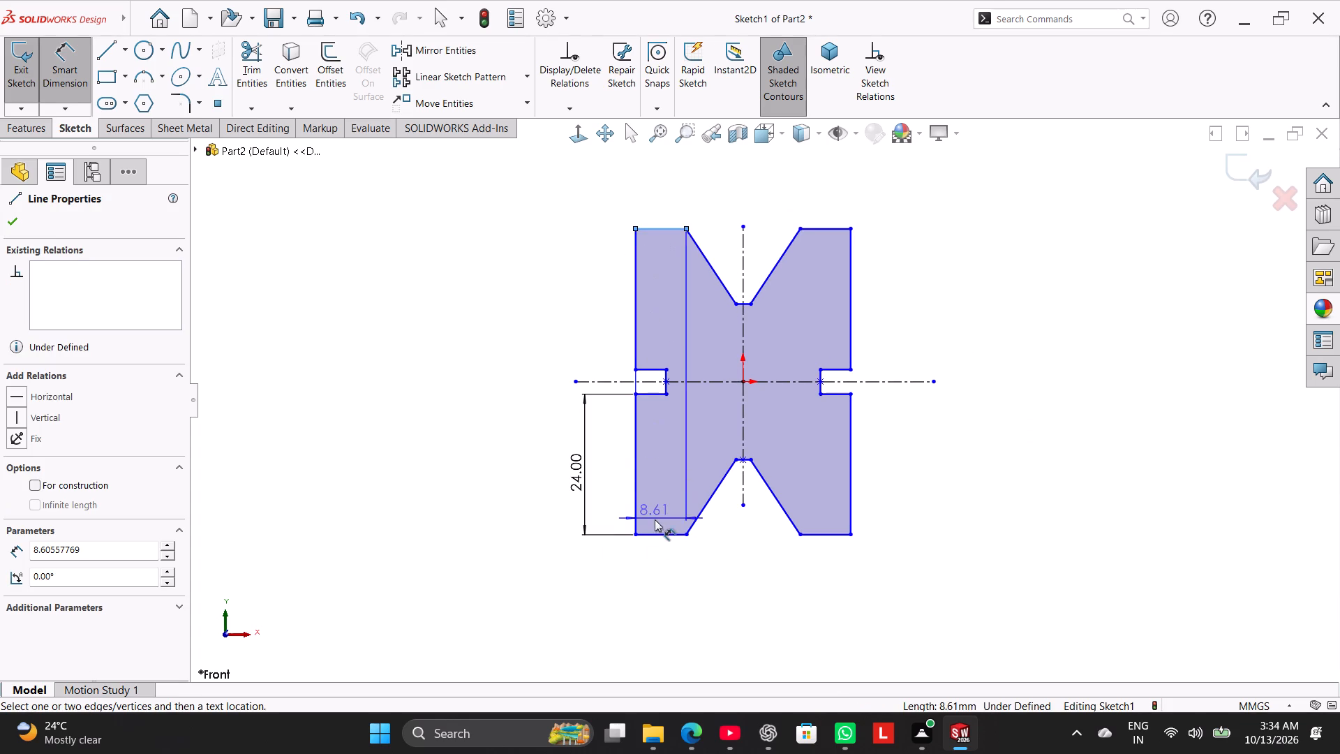
click(655, 533)
click(493, 394)
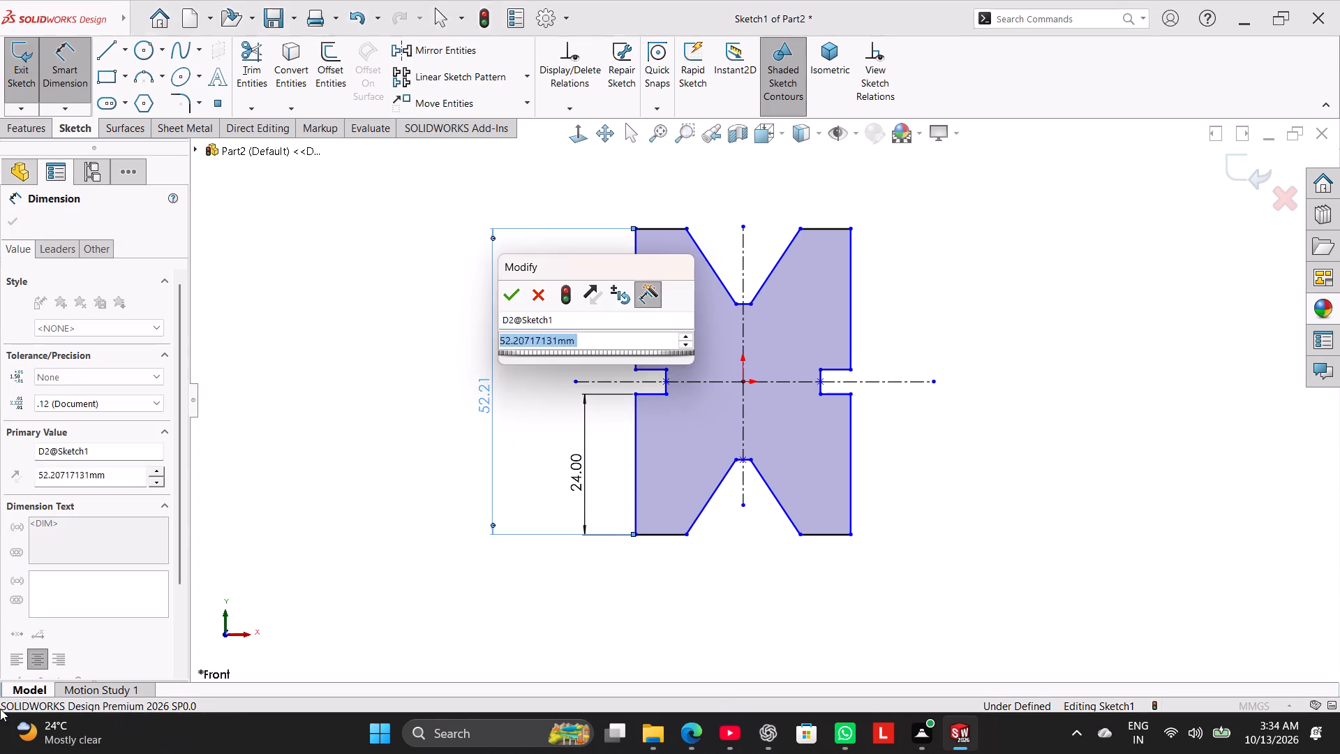
key(6)
key(0)
key(Return)
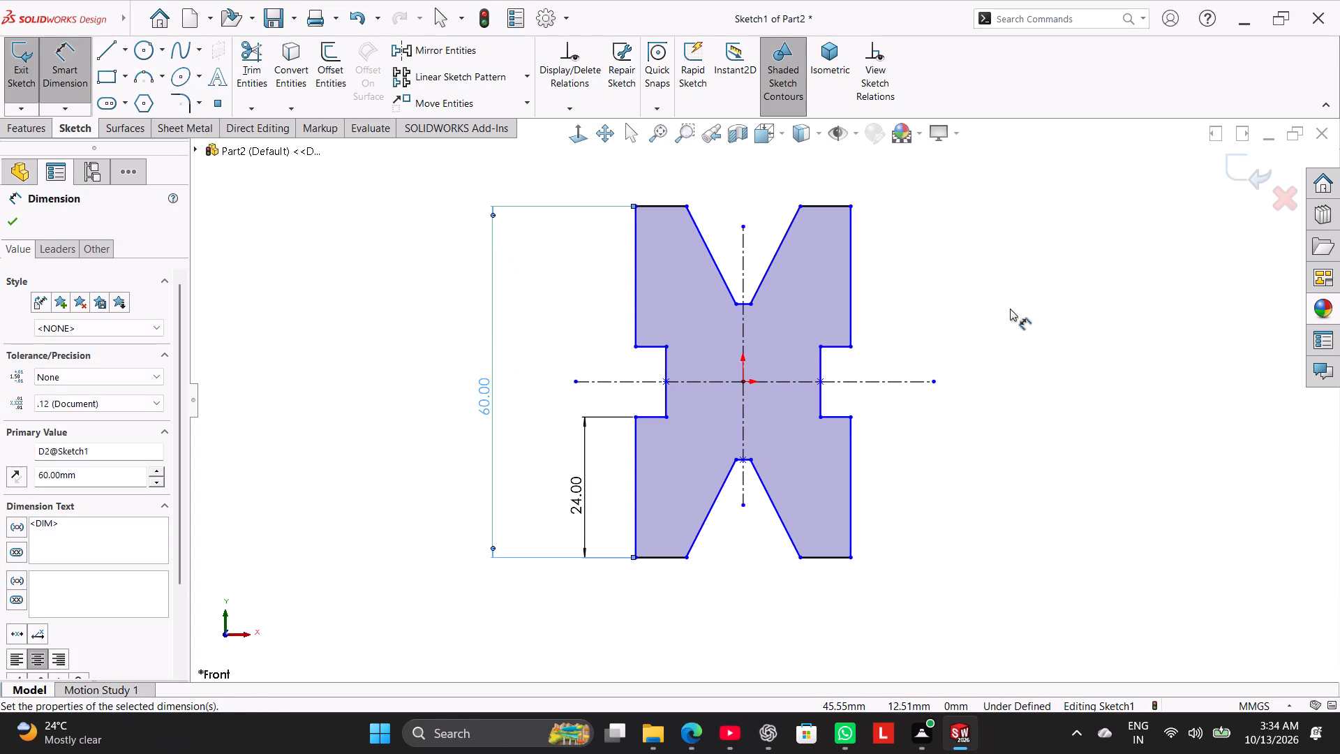
right_click(1010, 309)
click(1052, 360)
Dimension the overall width between the lower-left and lower-right vertical edges and set it to 60 mm.
scroll(982, 350, up, 3)
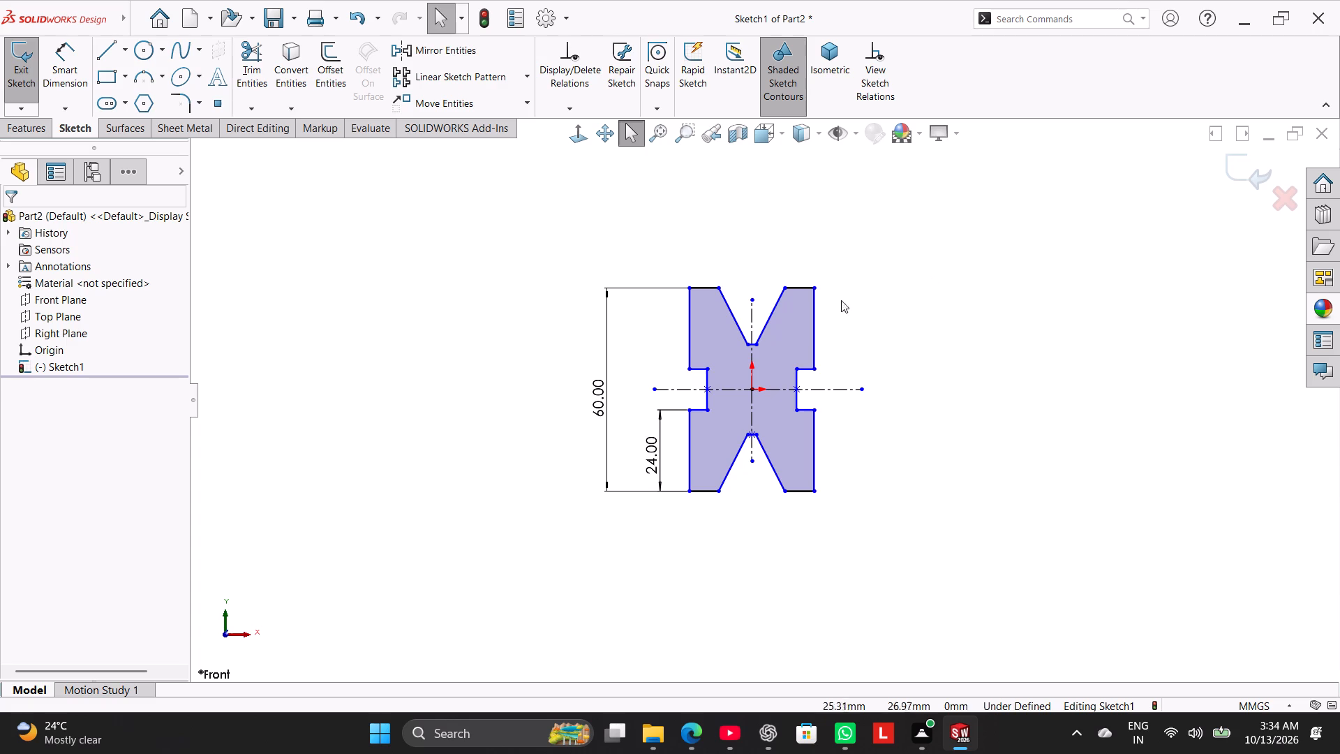
scroll(852, 334, down, 2)
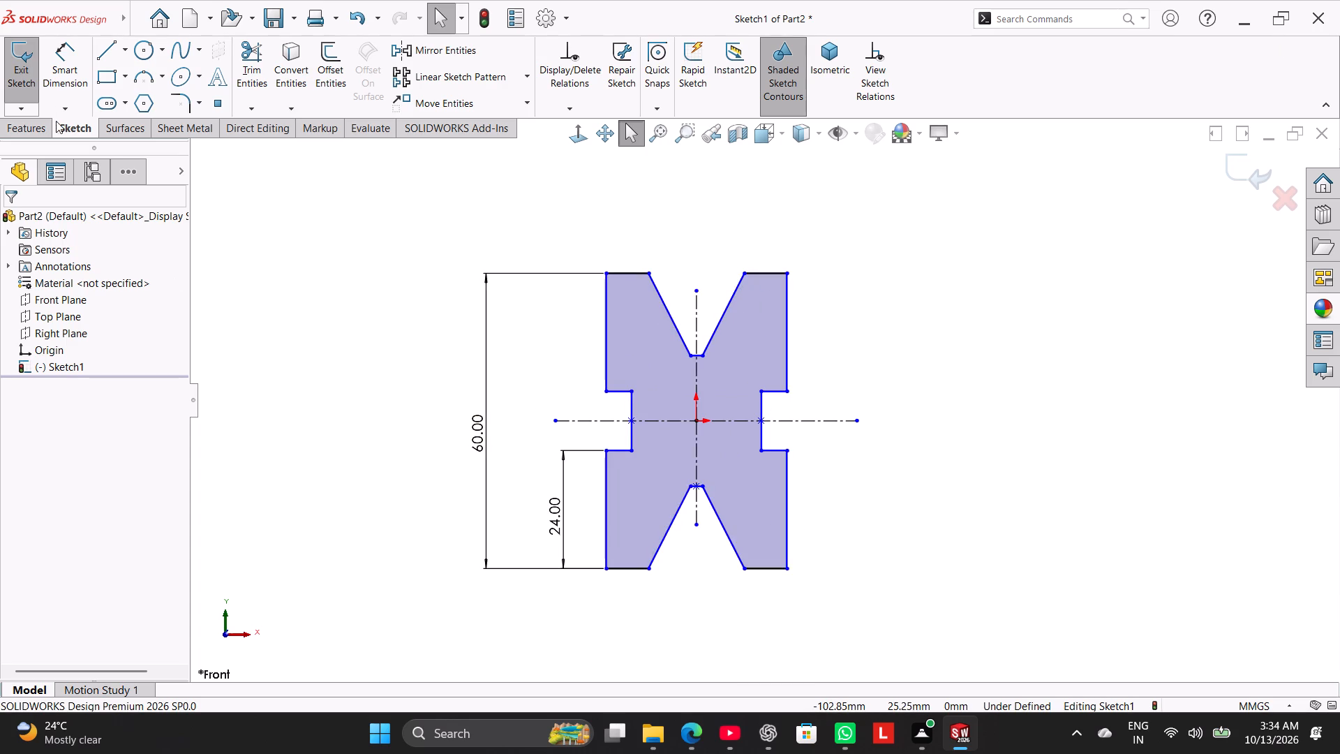
click(61, 81)
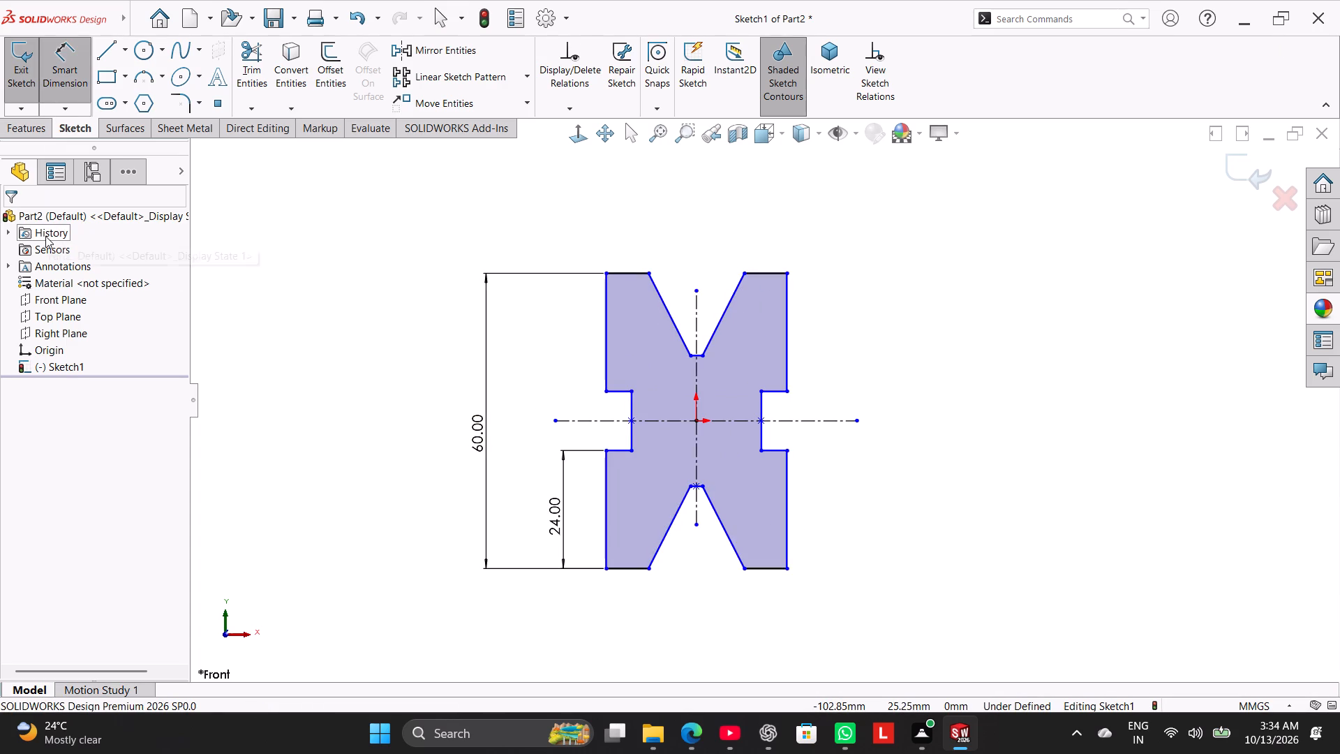
click(602, 540)
click(783, 529)
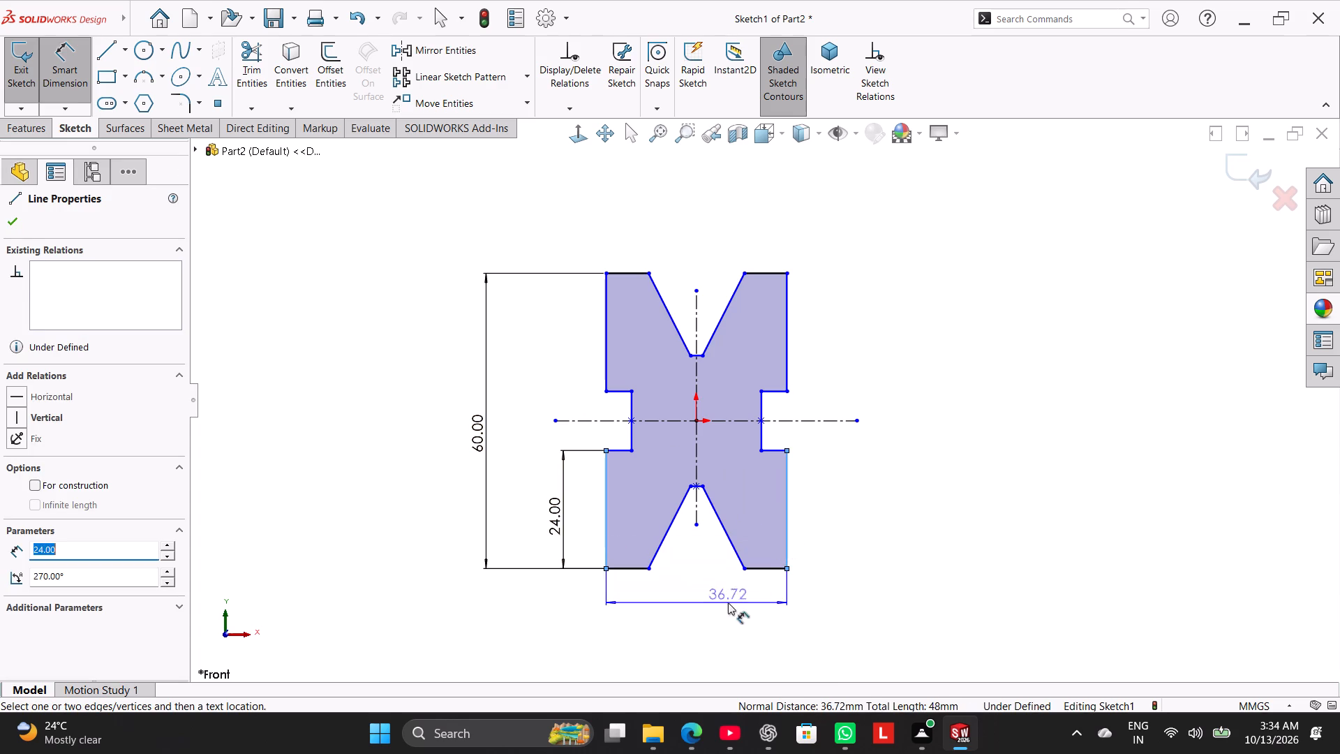
click(713, 613)
key(6)
key(0)
key(Return)
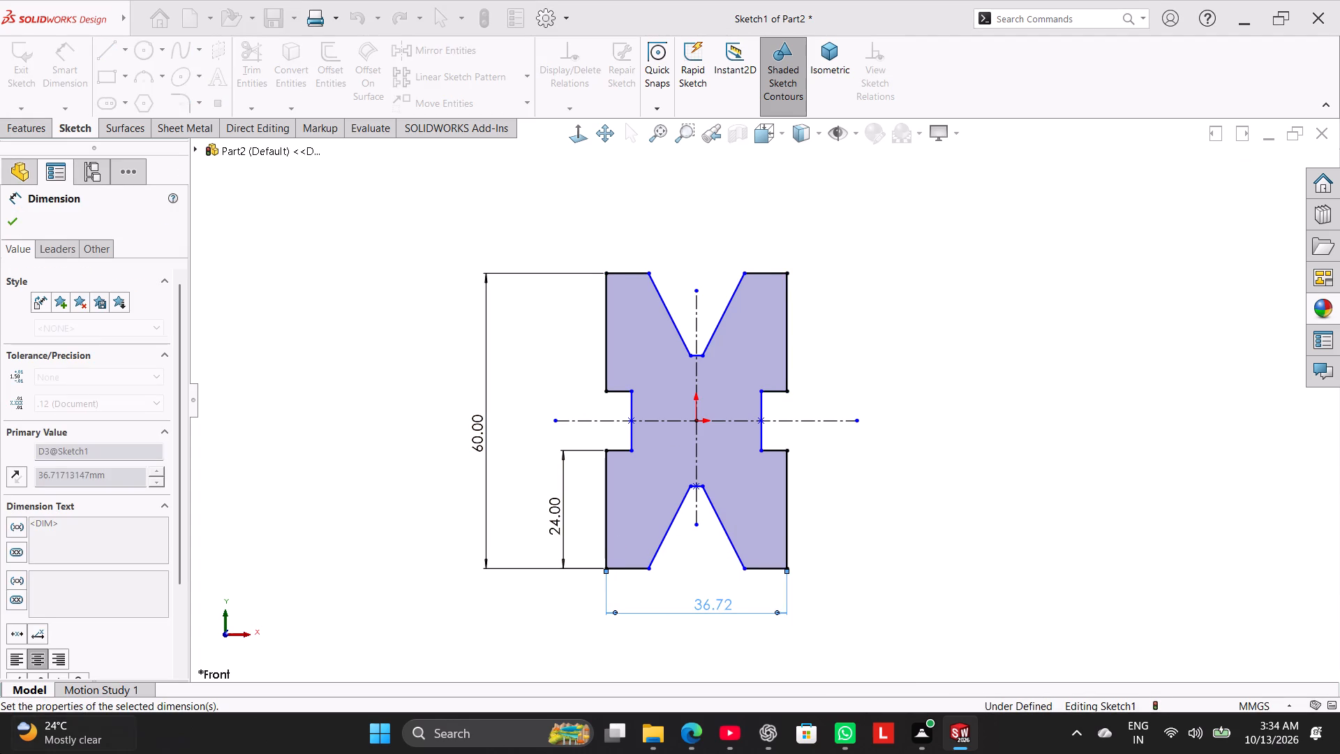
right_click(901, 311)
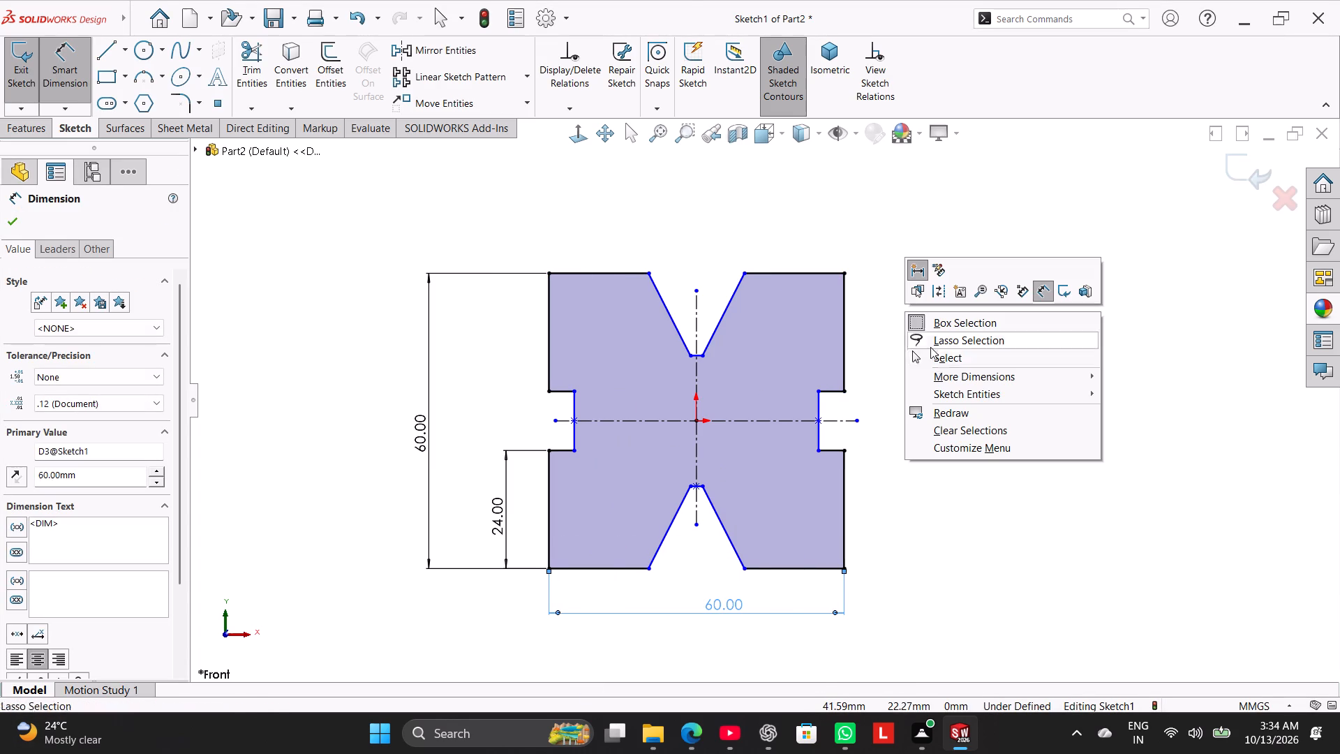
click(881, 502)
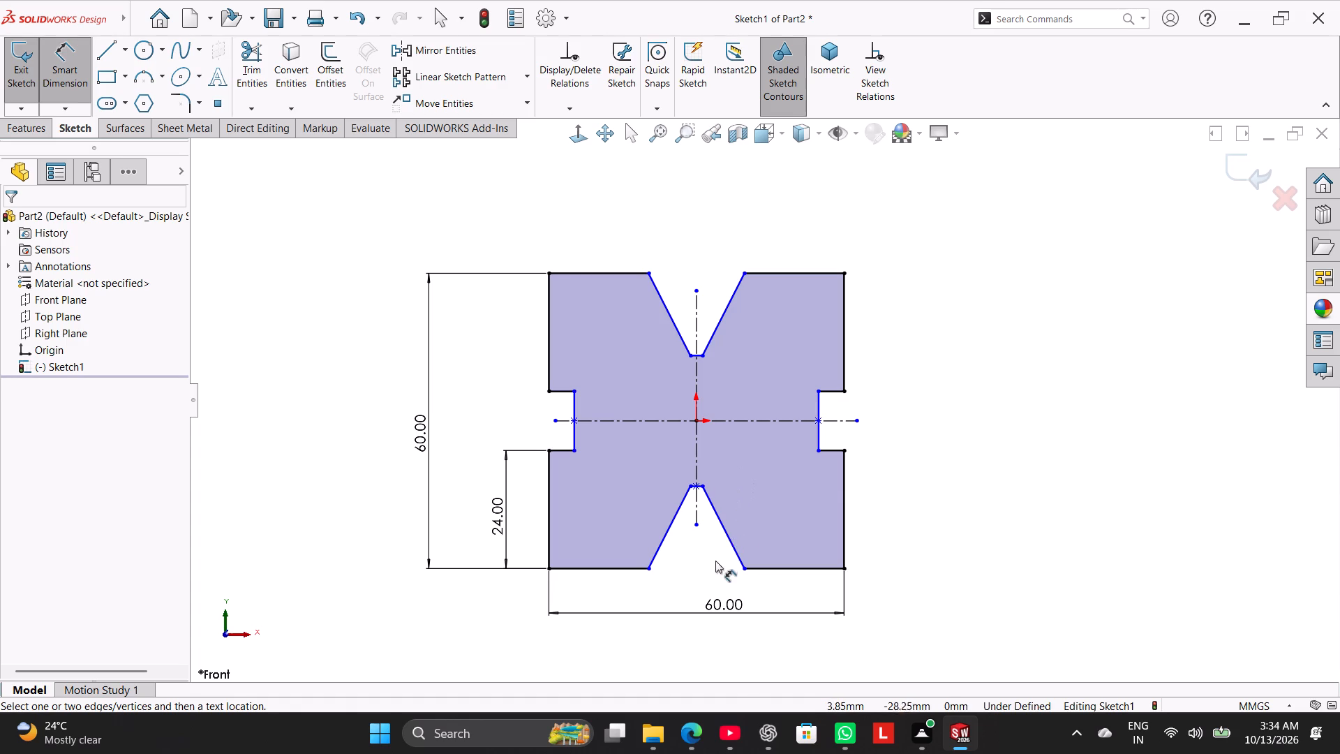
Dimension the angle of the lower V's right slanted side from the horizontal at its bottom endpoint and set it to 50°.
click(722, 530)
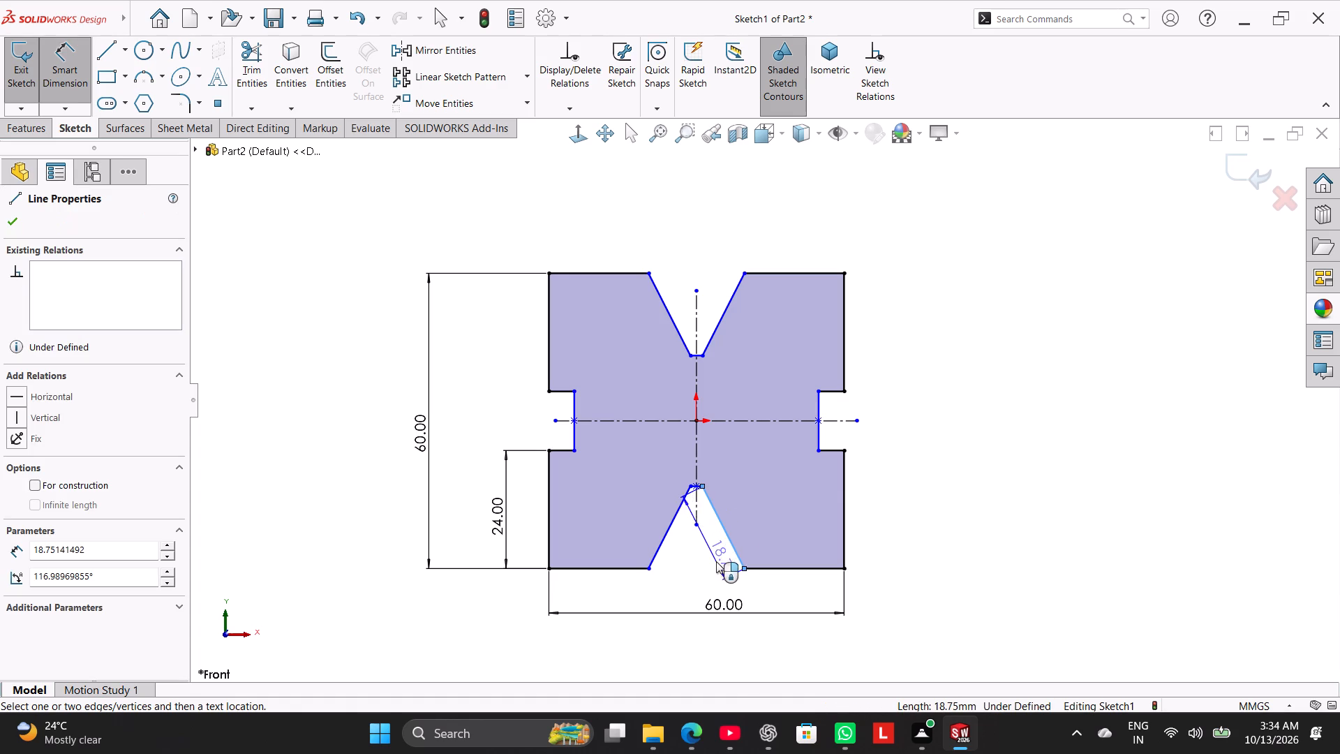
click(744, 568)
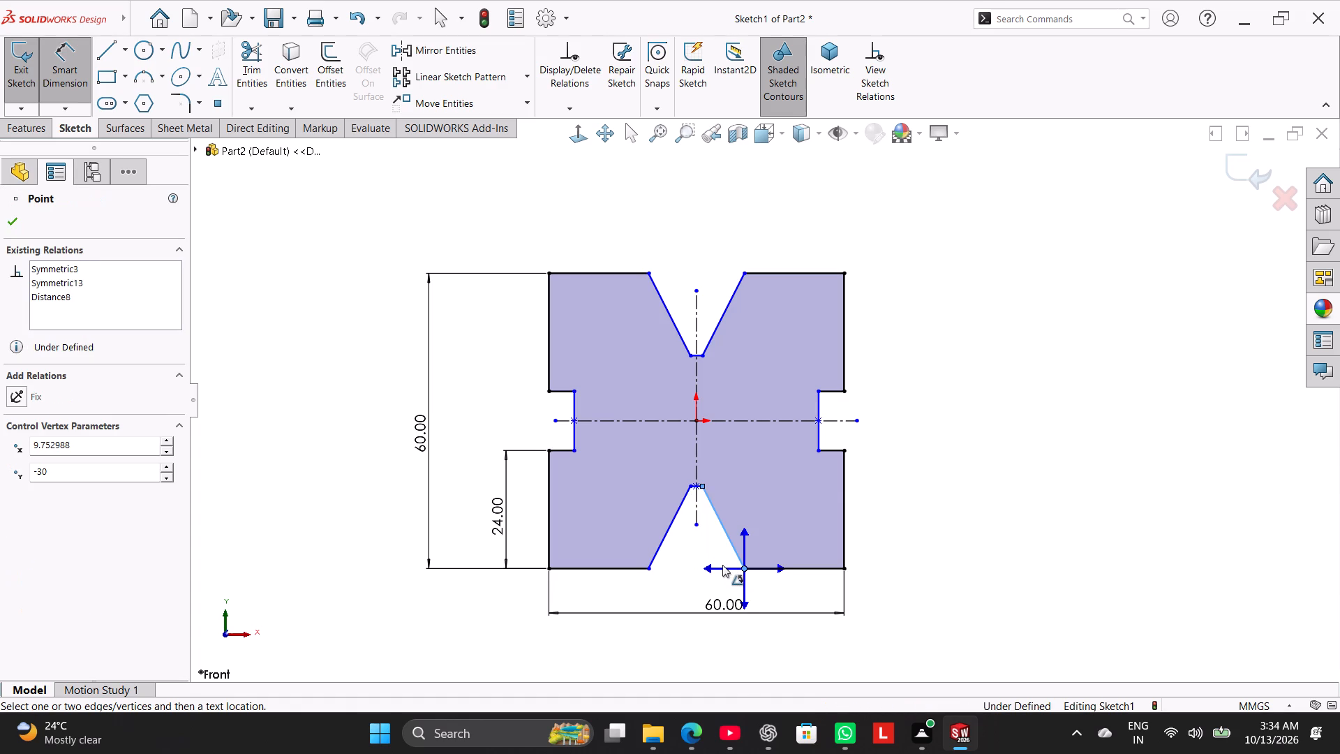
click(710, 565)
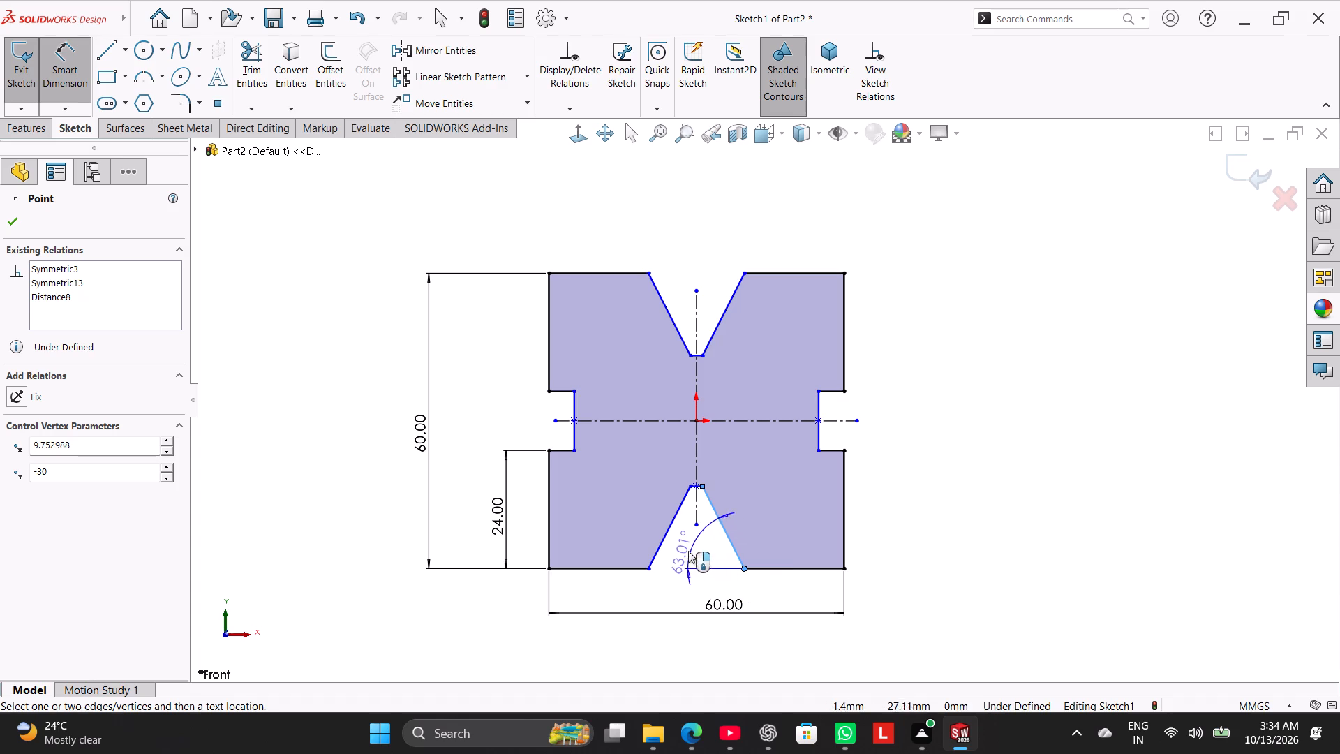
click(687, 549)
text(50)
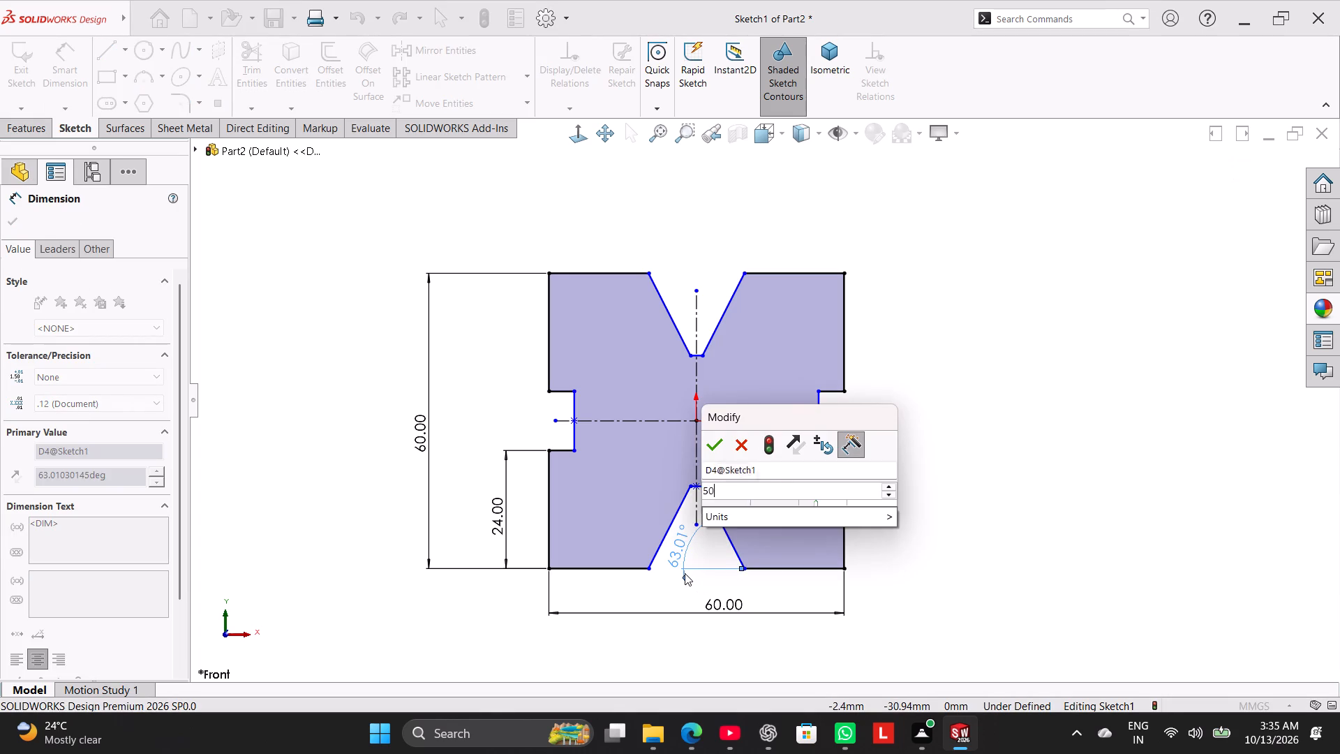
key(Return)
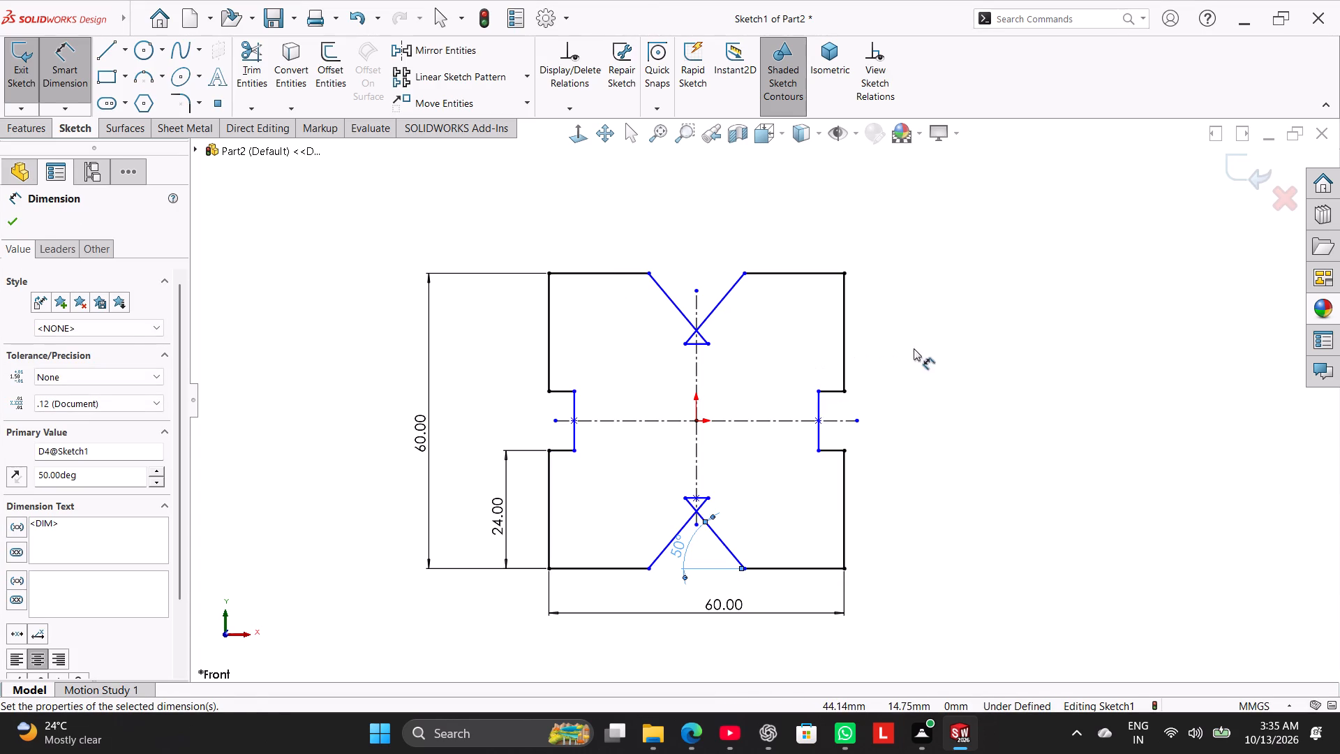
right_click(914, 348)
click(965, 387)
Dimension the left side notch's lower horizontal edge and set the notch depth to 6 mm.
scroll(696, 532, down, 4)
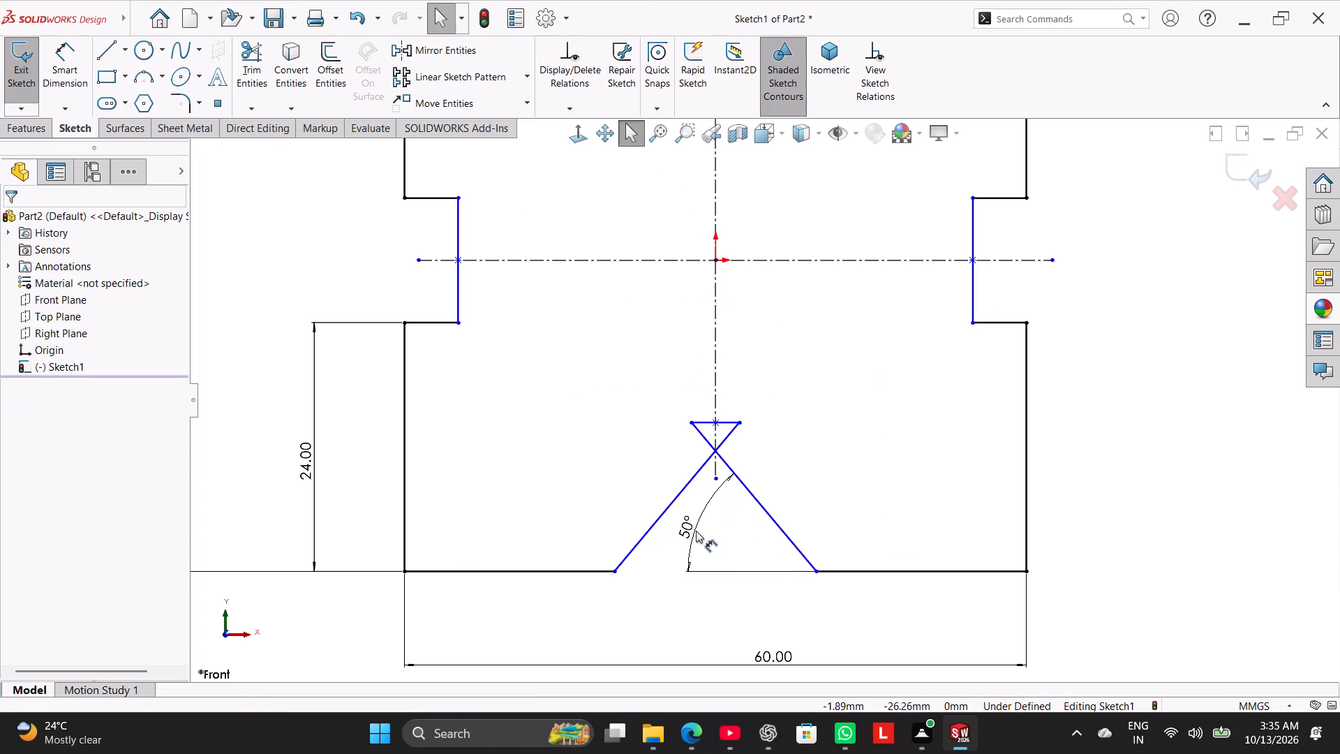
scroll(729, 471, down, 2)
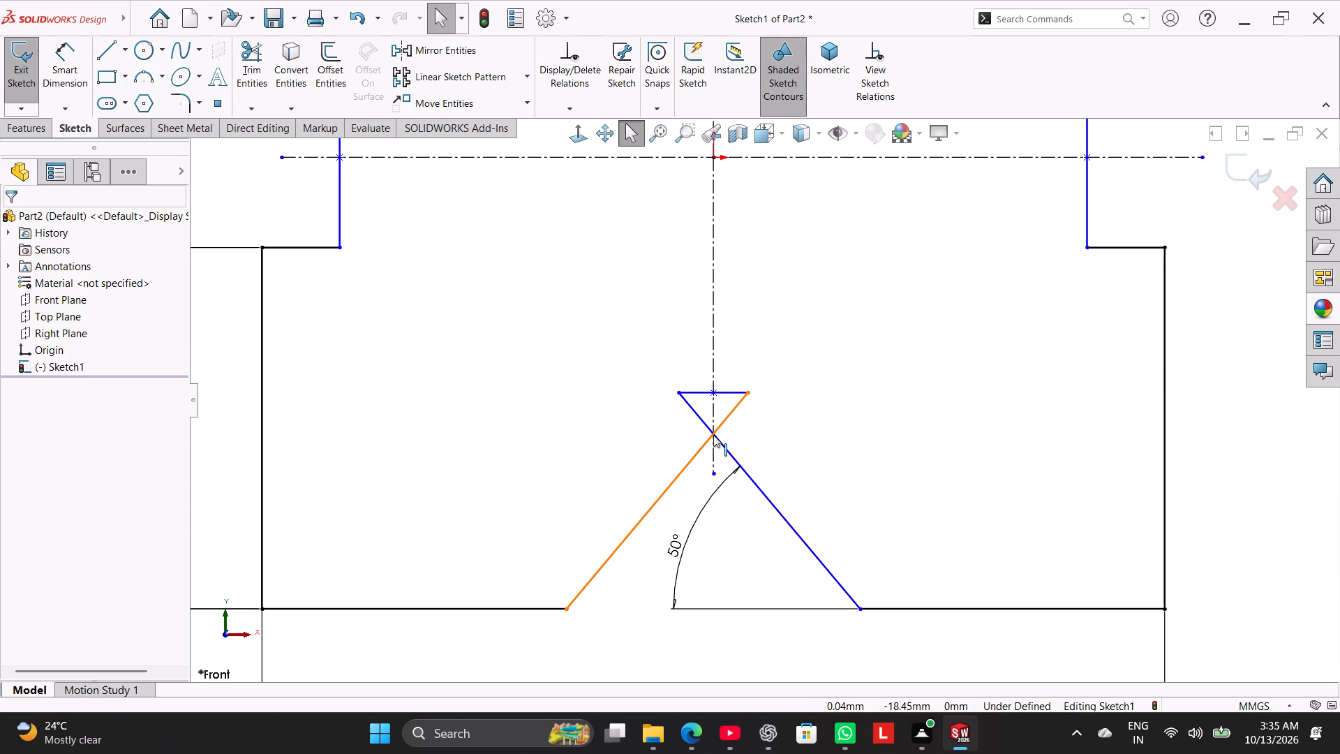
scroll(753, 374, up, 2)
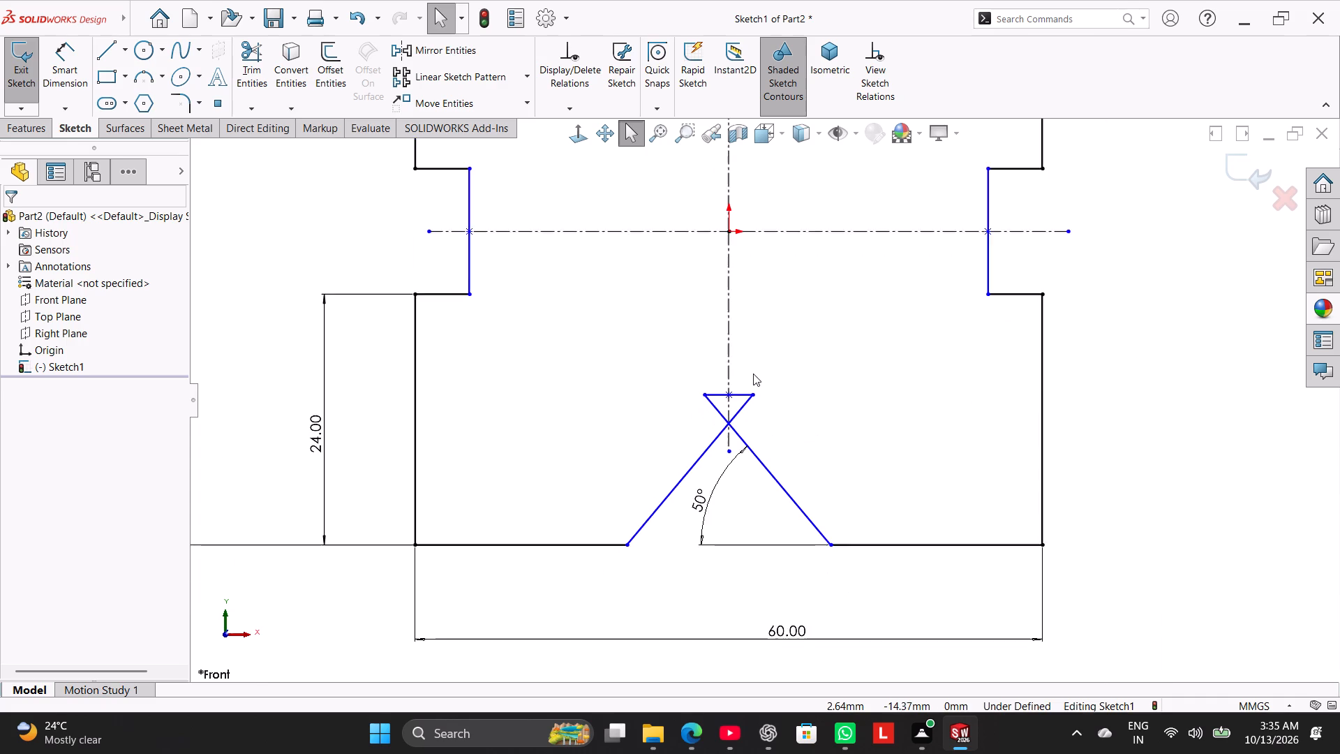
scroll(753, 374, up, 1)
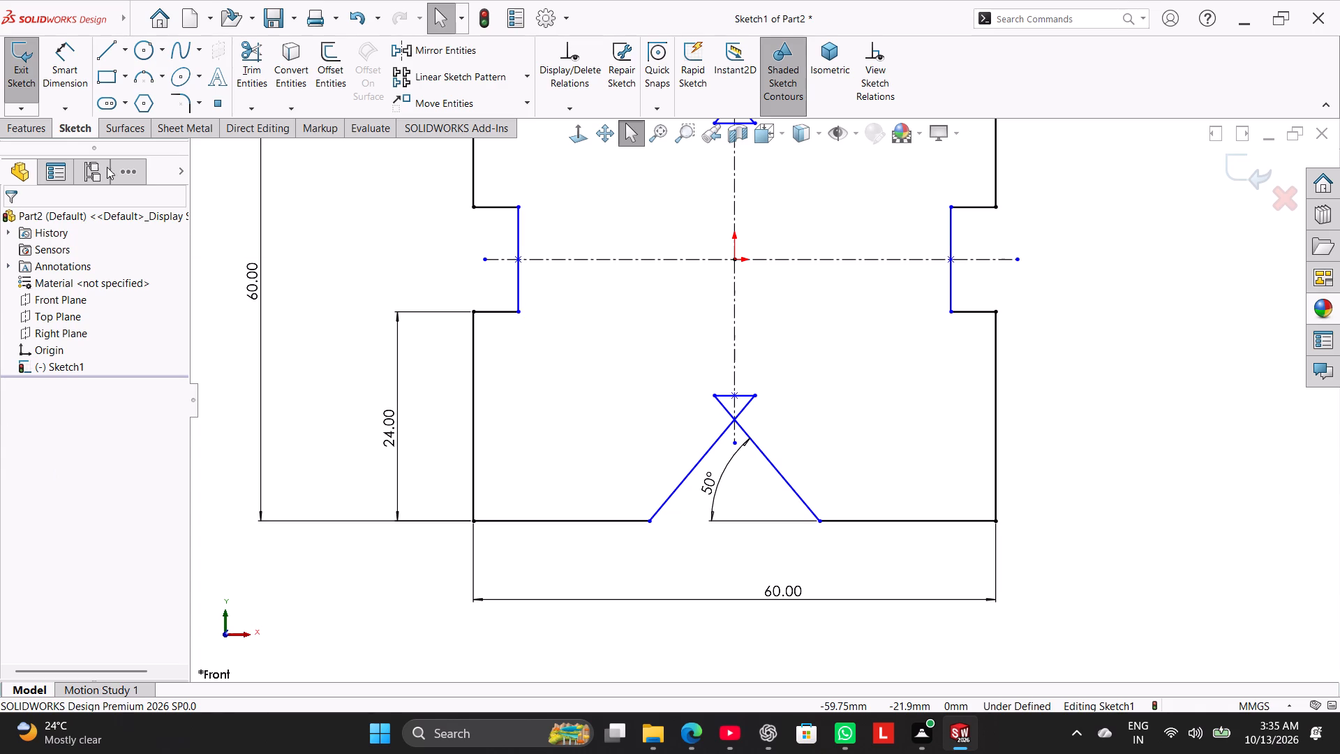
click(64, 57)
click(497, 311)
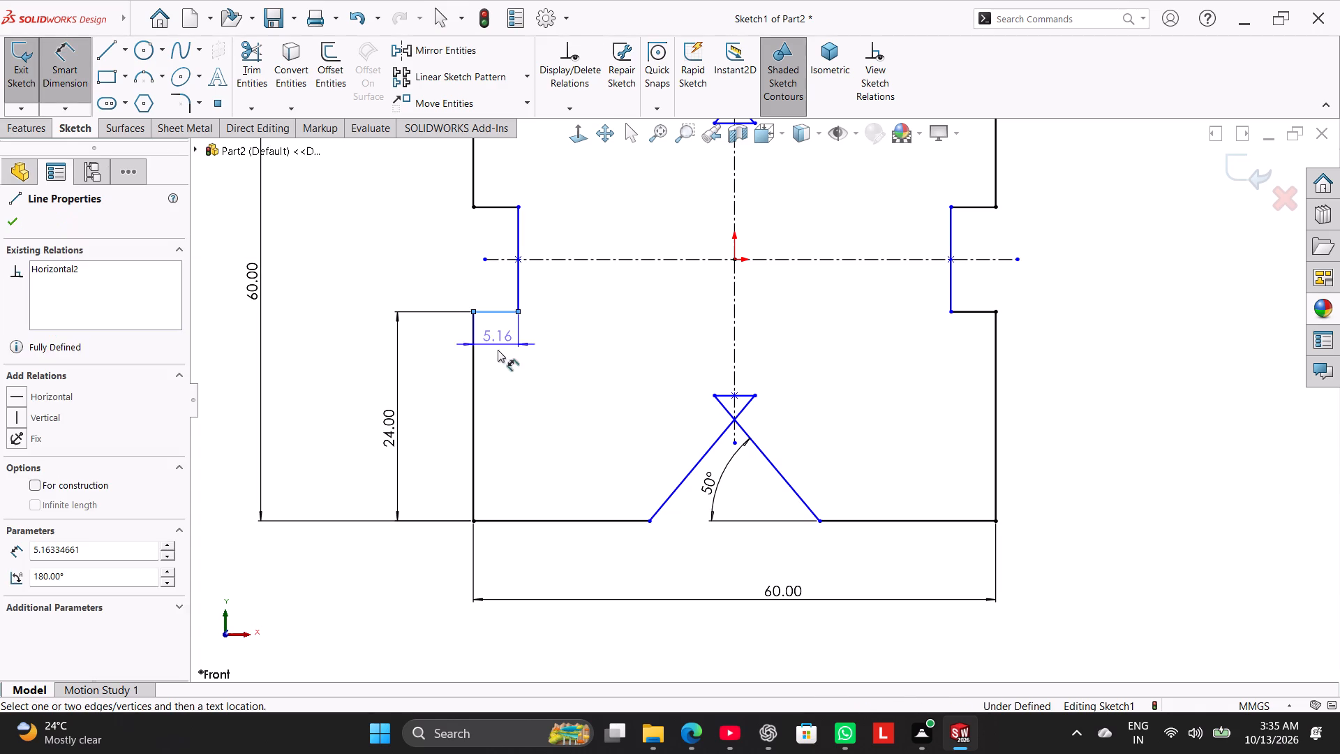
click(502, 394)
key(6)
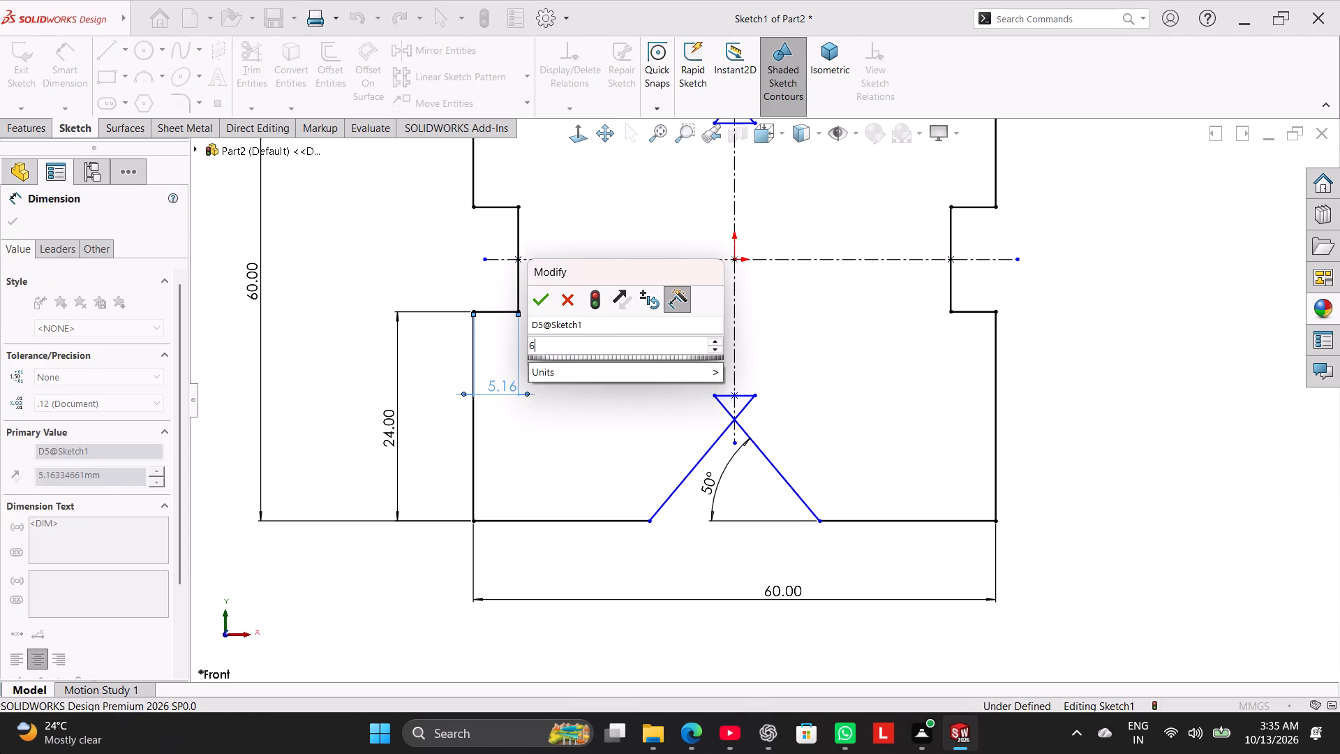
key(Return)
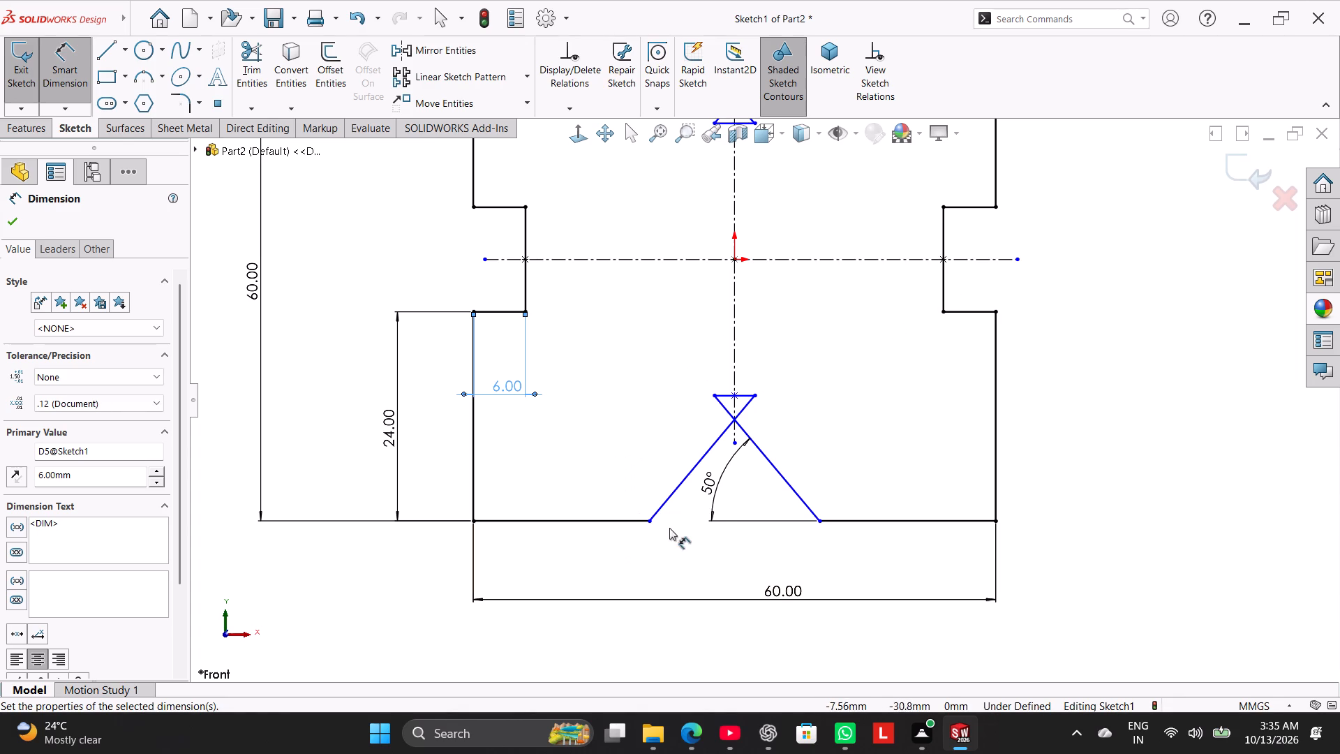
Dimension the lower V cutout's depth from its short flat to the profile's bottom edge and set it to 20 mm.
click(743, 394)
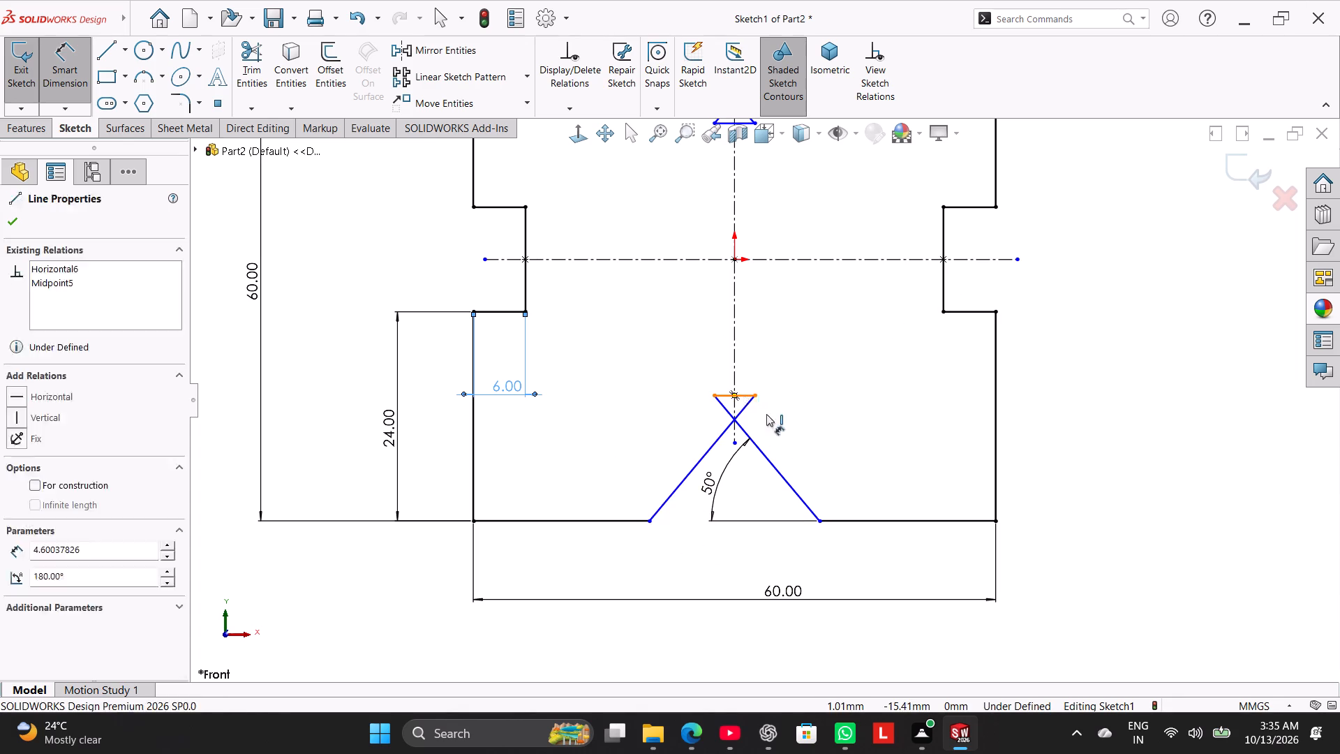
click(850, 522)
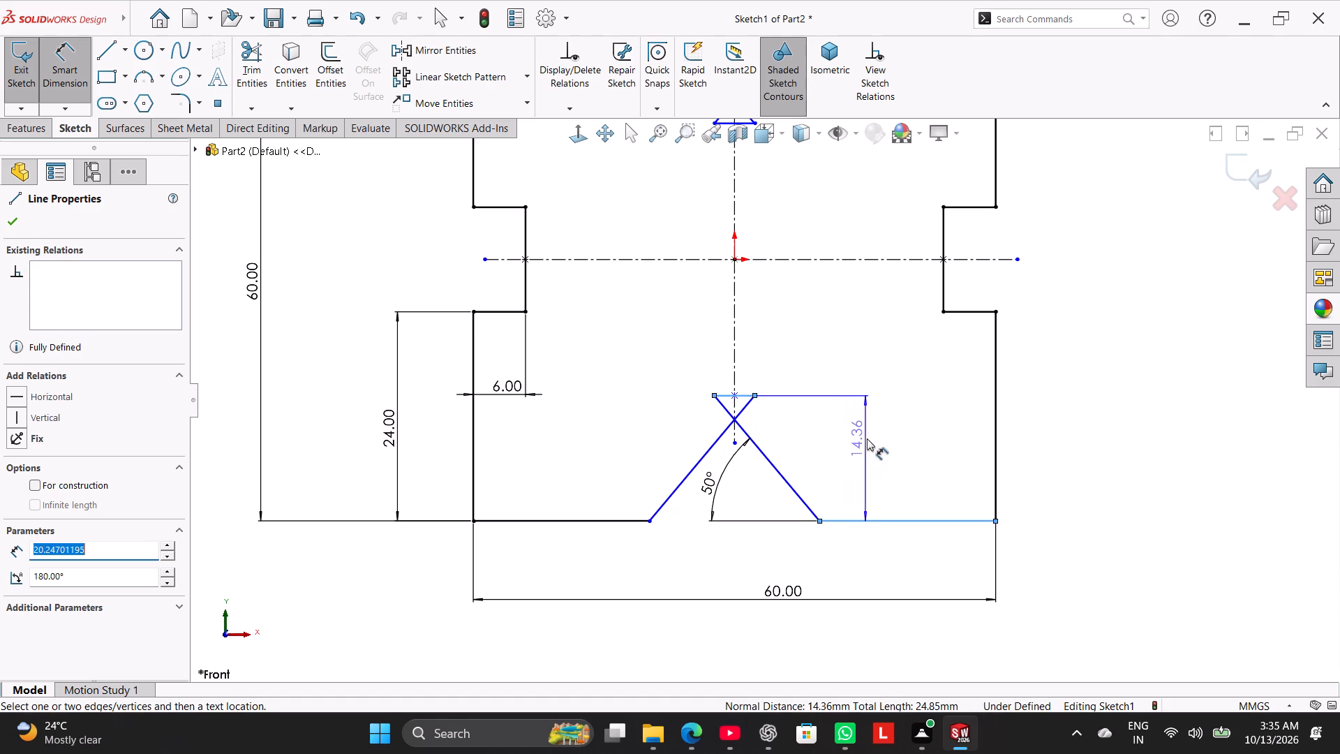
click(868, 438)
text(20)
key(Return)
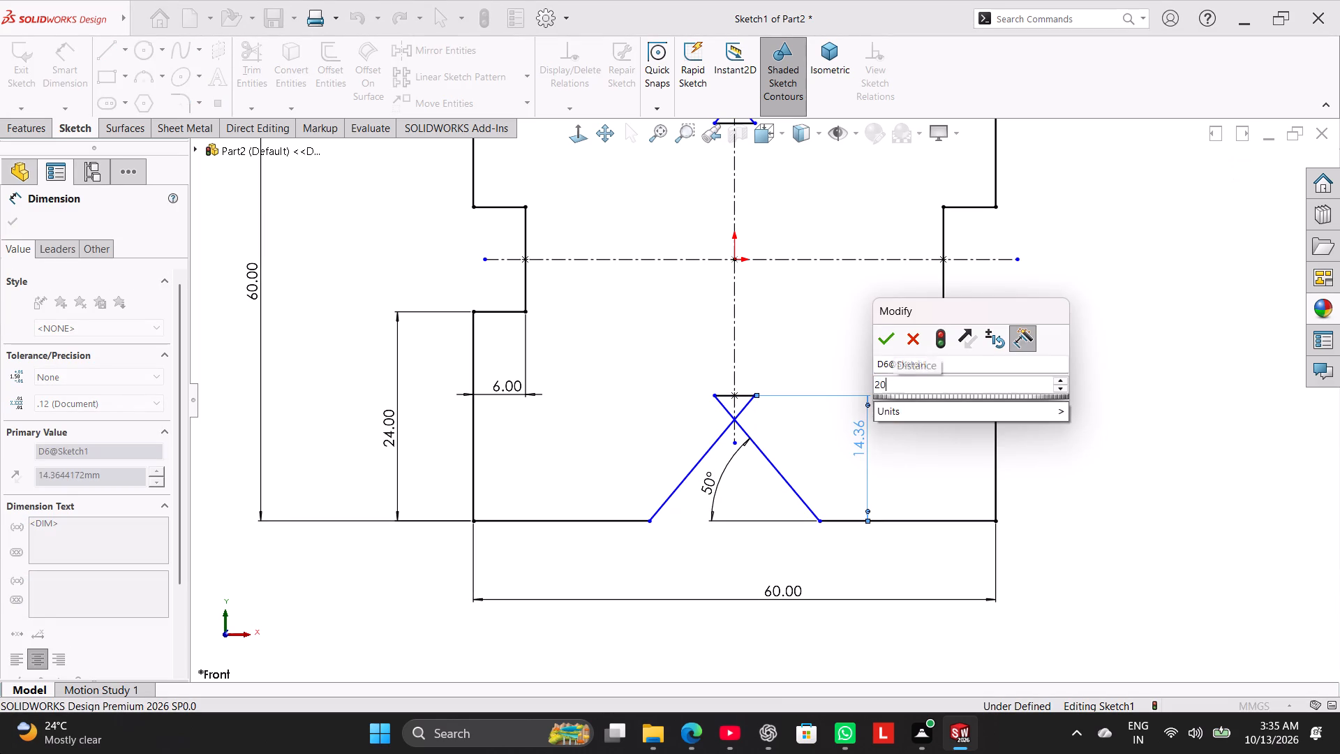
right_click(1092, 315)
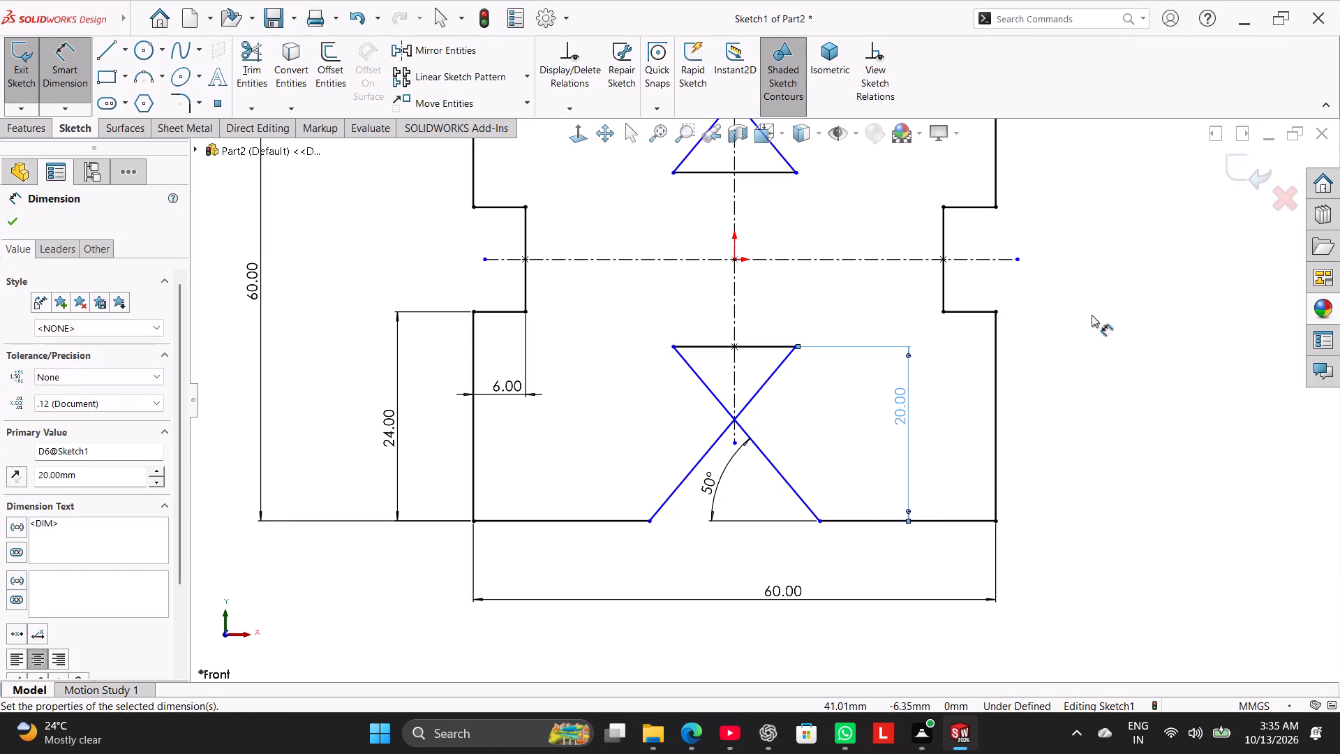
click(1140, 360)
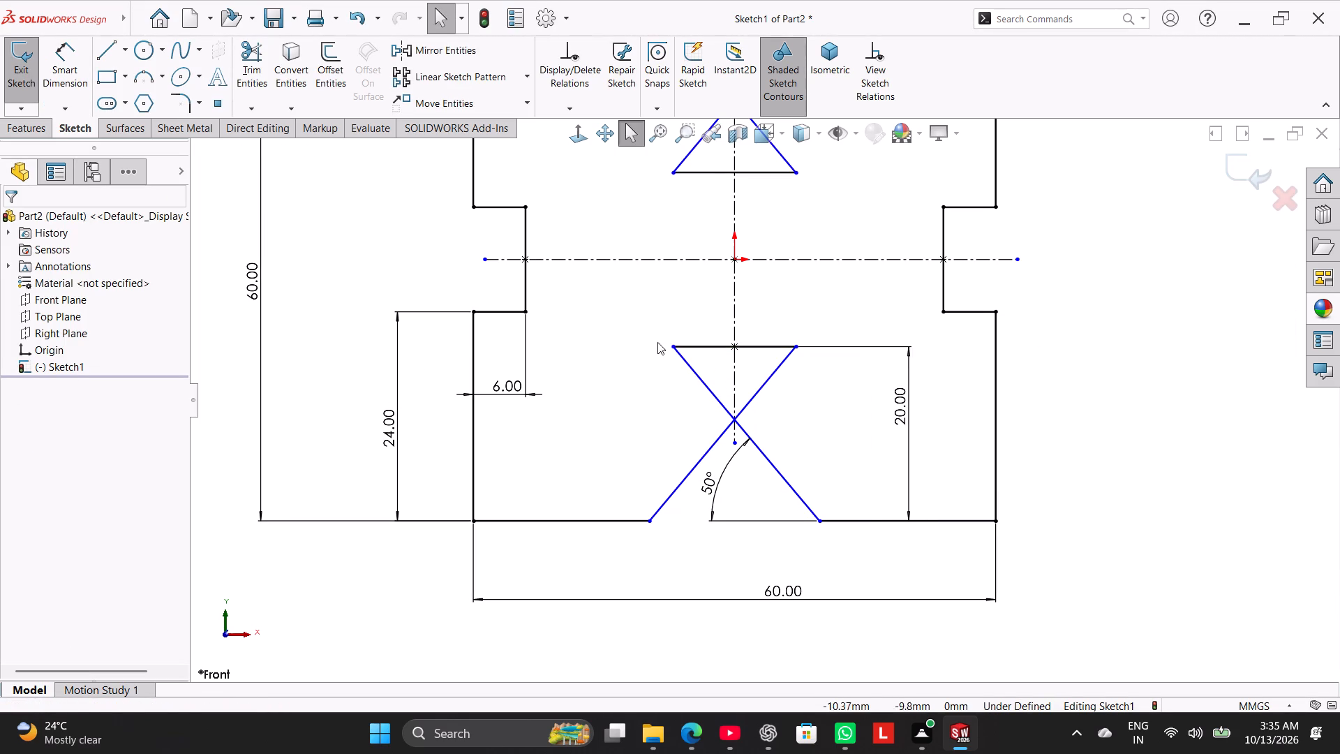
Move the left endpoint of the lower V's flat across the vertical centerline so the slanted sides no longer cross.
drag(674, 346, 764, 350)
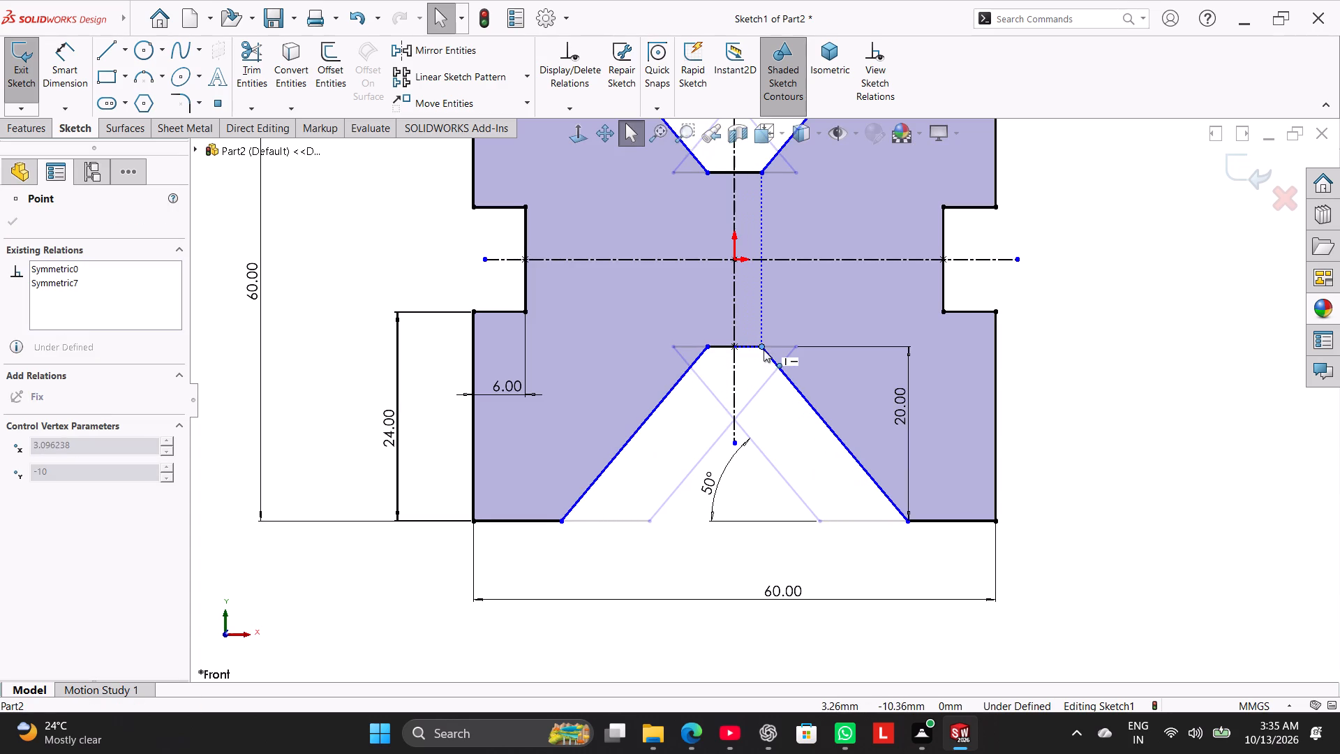
drag(764, 350, 768, 350)
click(1129, 348)
scroll(881, 349, up, 3)
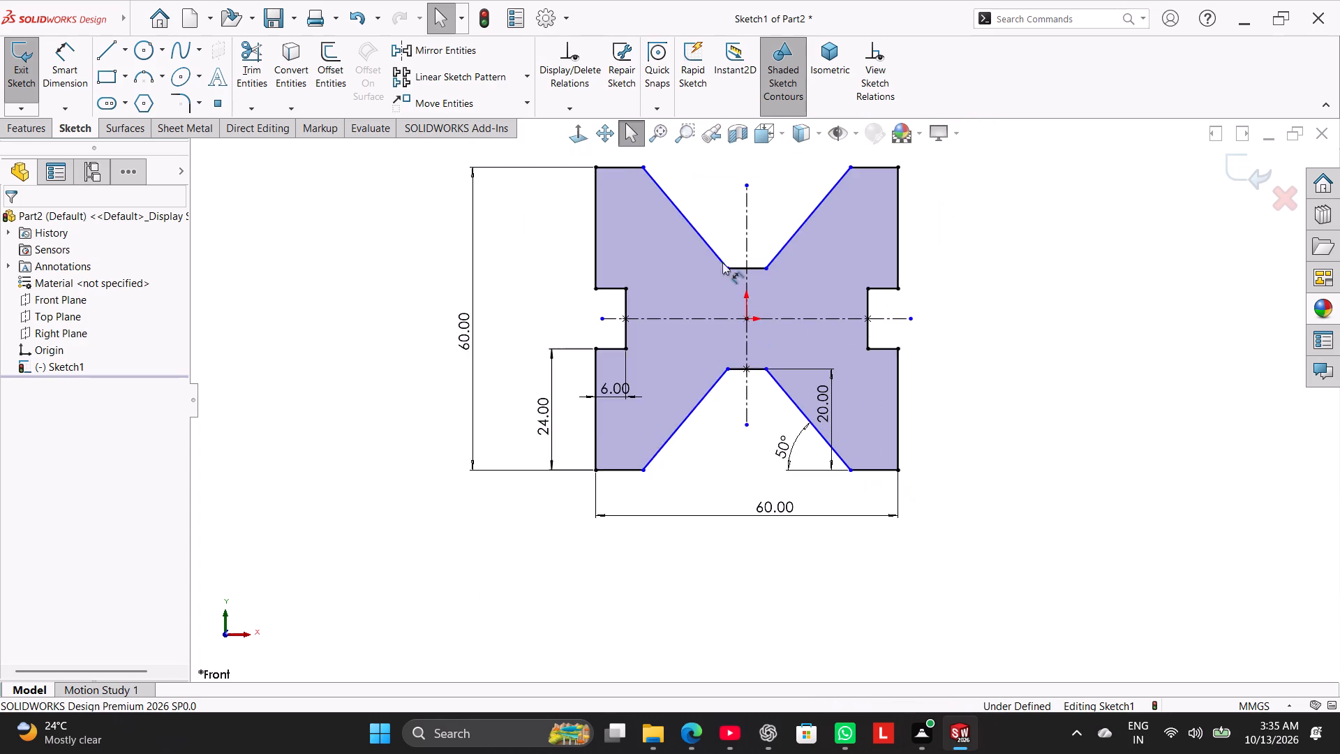
scroll(710, 244, down, 1)
click(1087, 316)
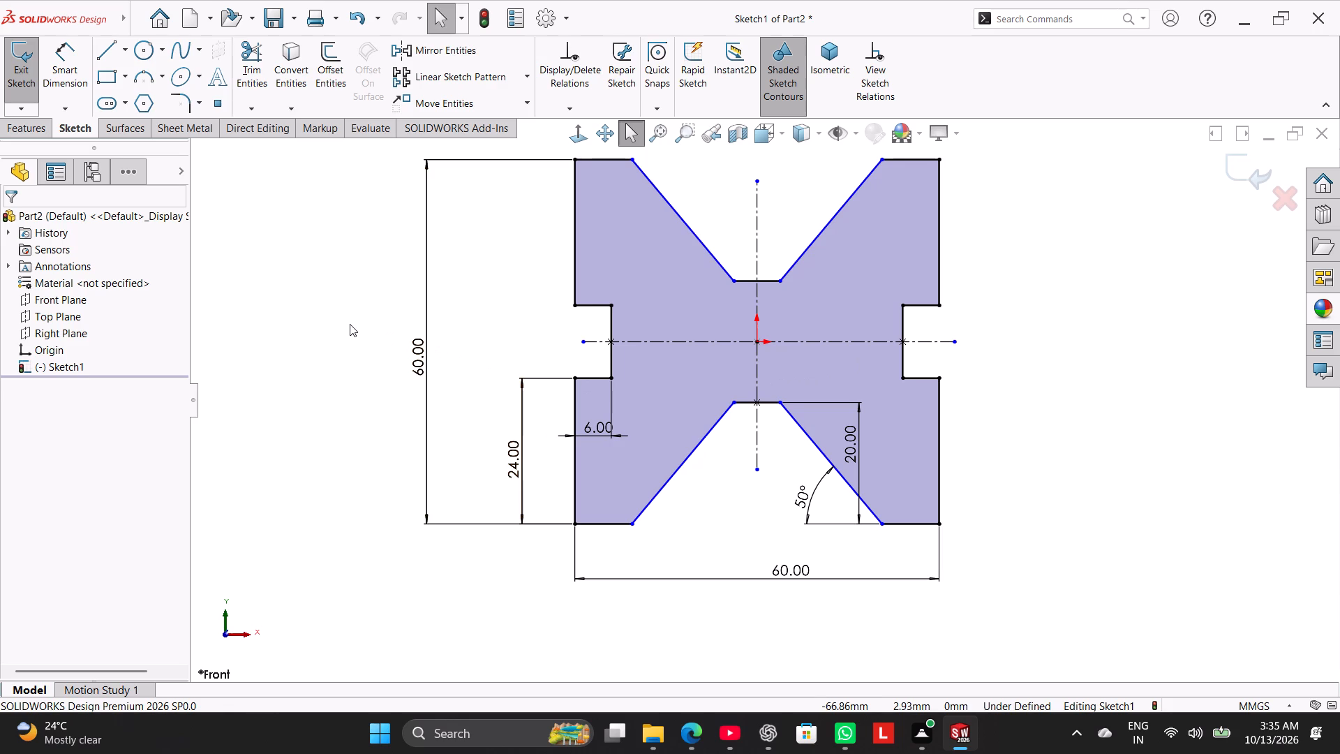
Shorten the centerlines to end on both side notches' inner edges and the lower V's flat, with the upper end about 9.17 mm above the origin.
scroll(1100, 297, up, 1)
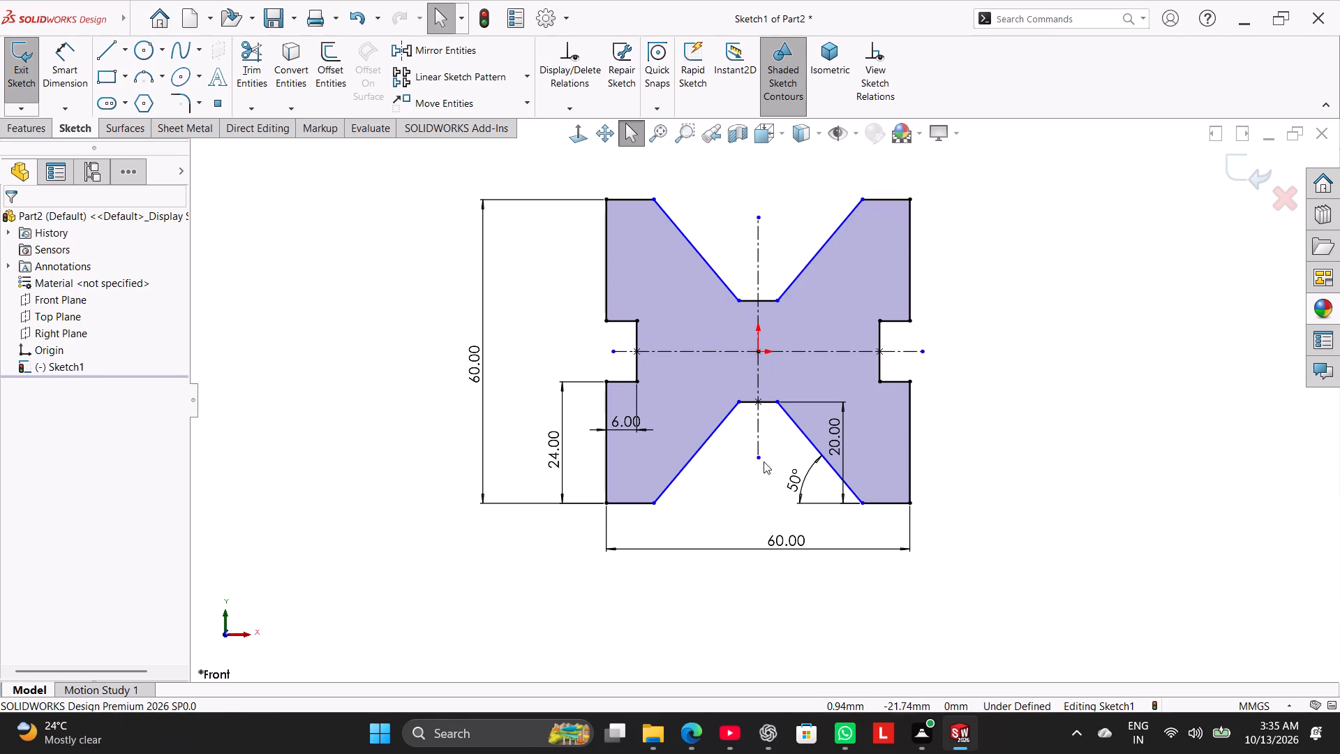
drag(759, 459, 761, 403)
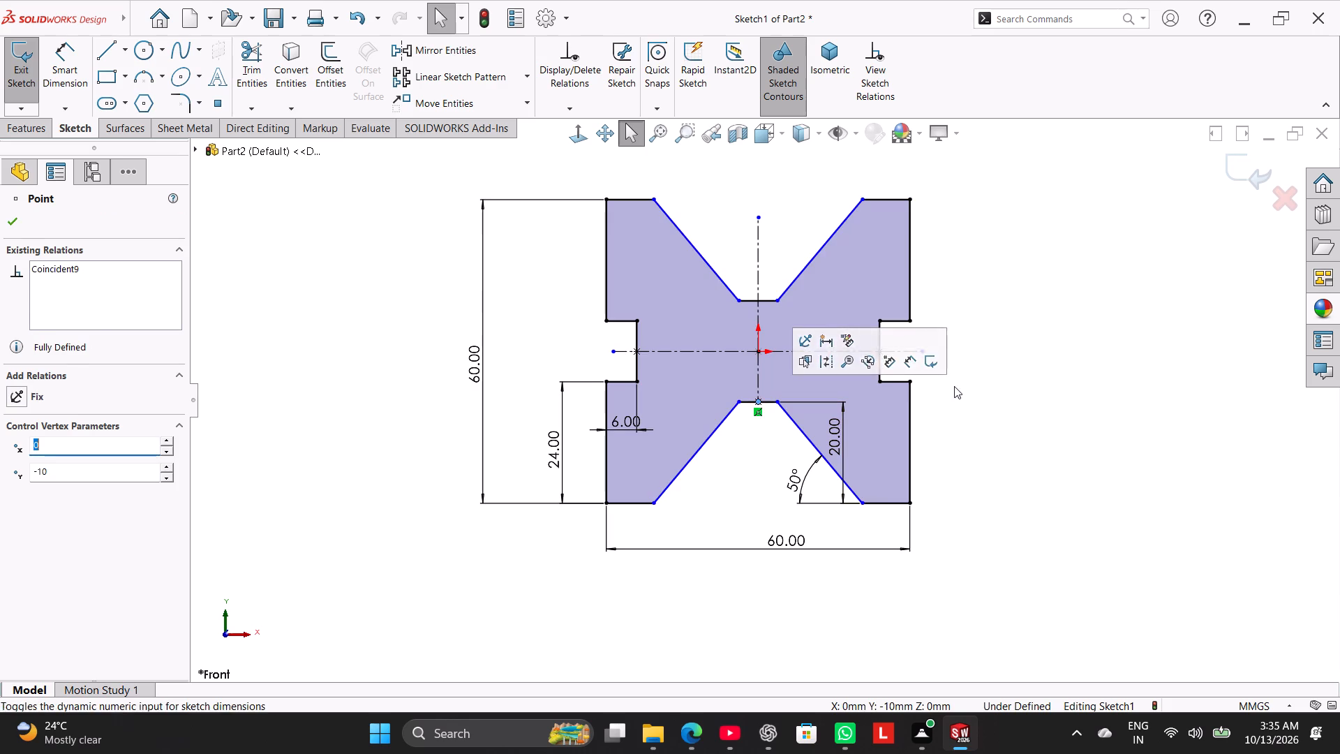
click(954, 386)
drag(925, 348, 877, 348)
drag(757, 219, 752, 265)
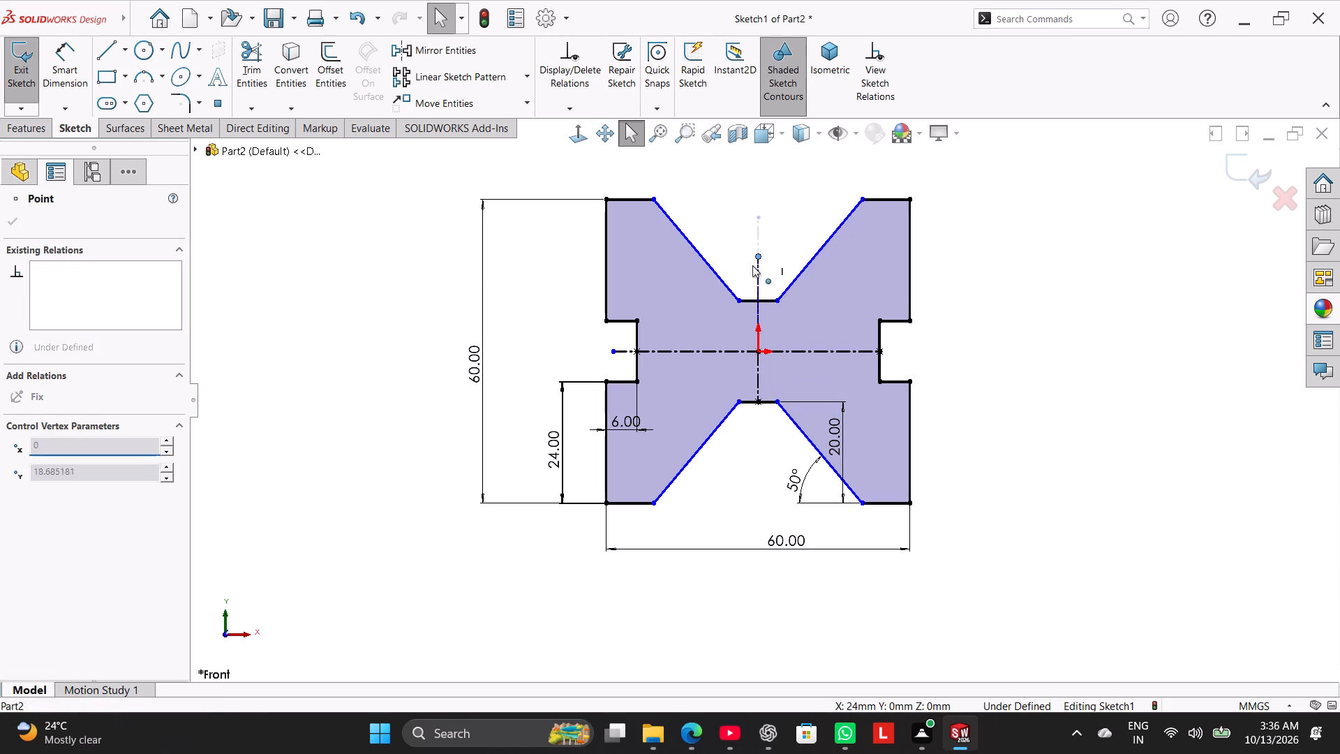
drag(752, 265, 747, 305)
click(747, 305)
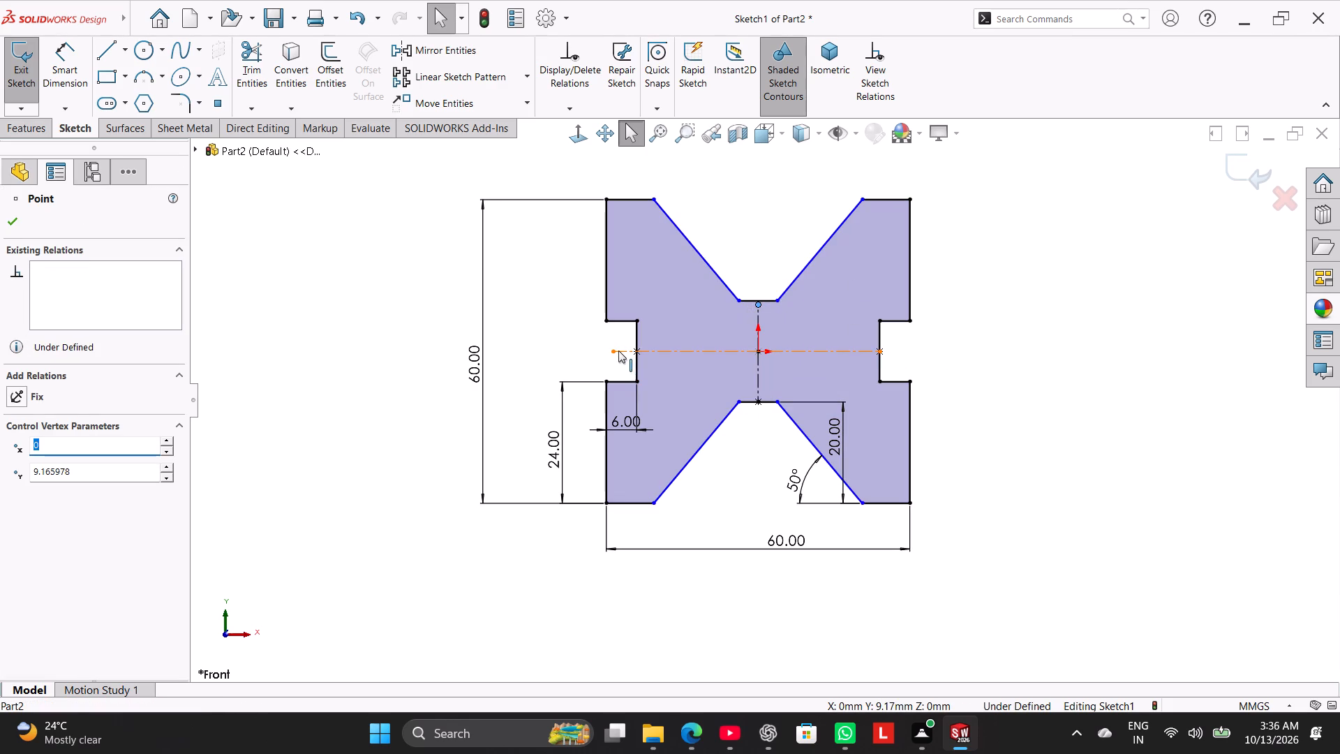
drag(616, 350, 634, 351)
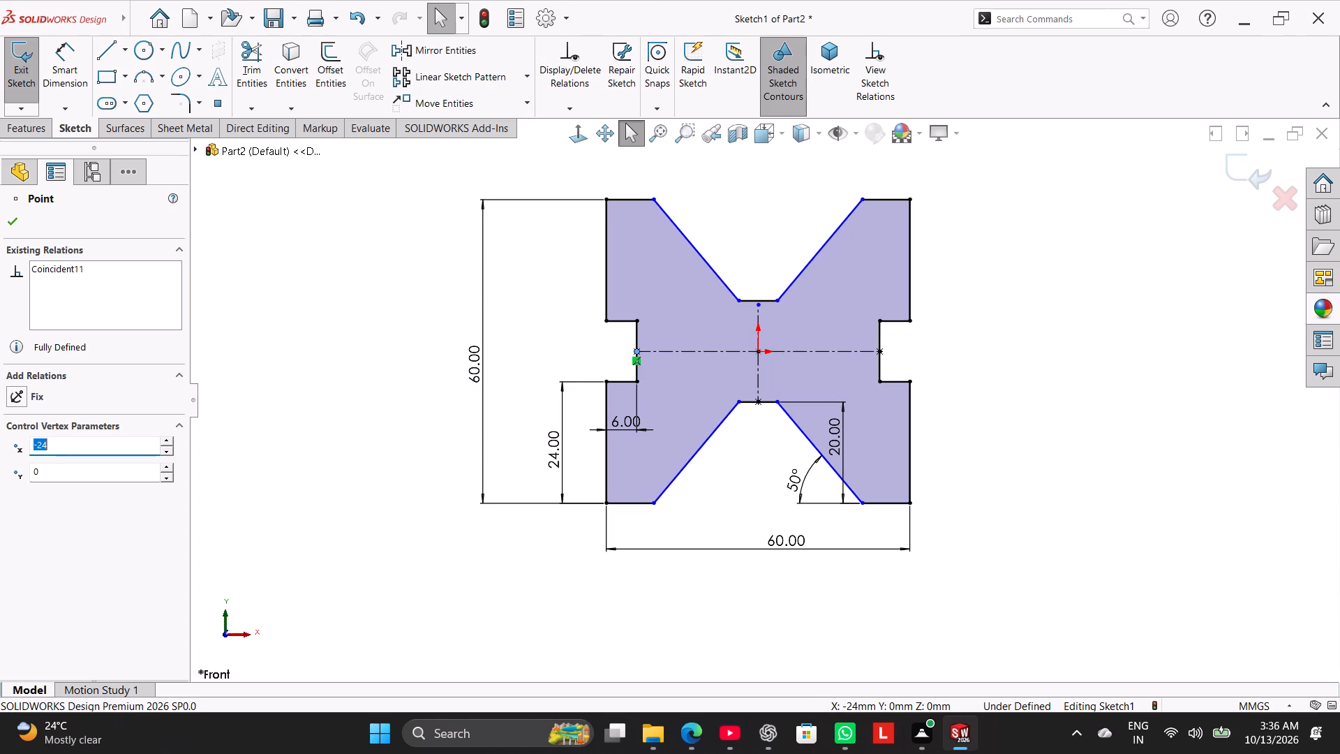
Extend the vertical centerline's upper endpoint so that it ends on the upper V cutout's short flat.
scroll(805, 185, down, 5)
drag(676, 519, 676, 527)
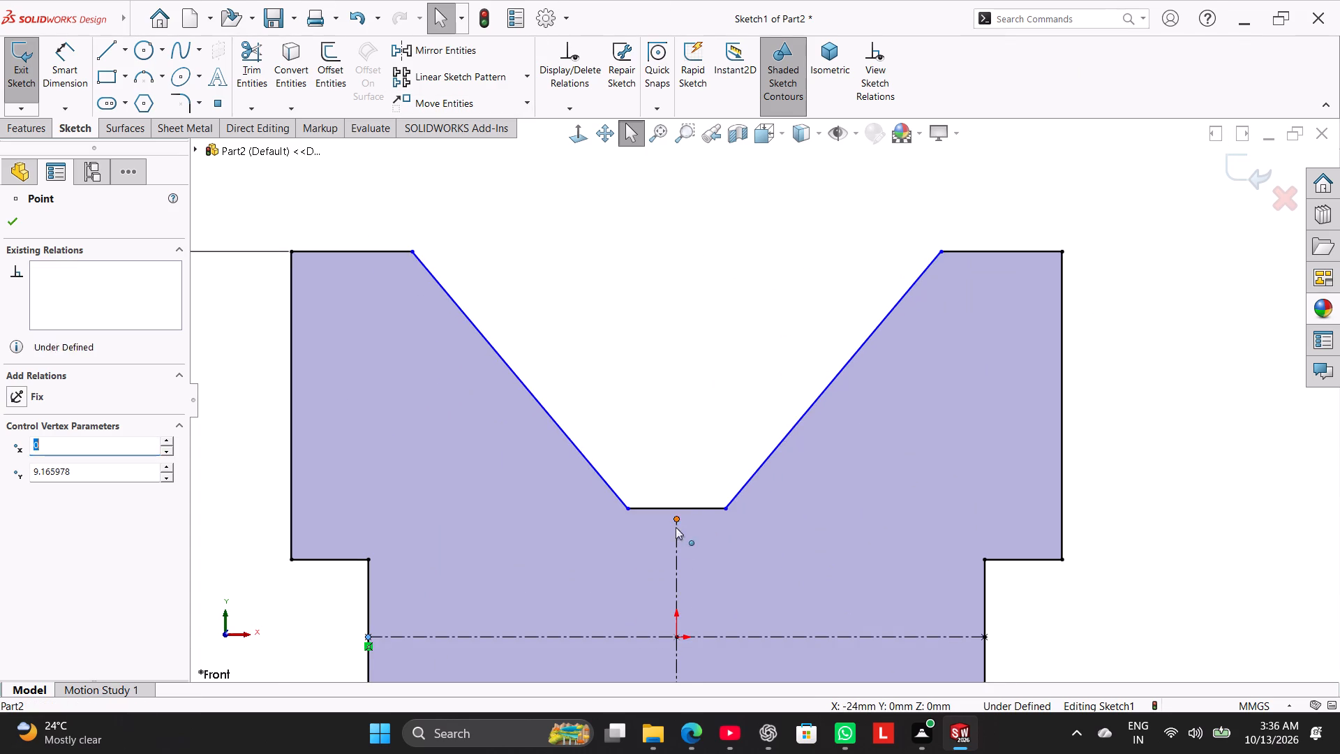
drag(676, 527, 684, 512)
click(683, 467)
scroll(694, 567, up, 5)
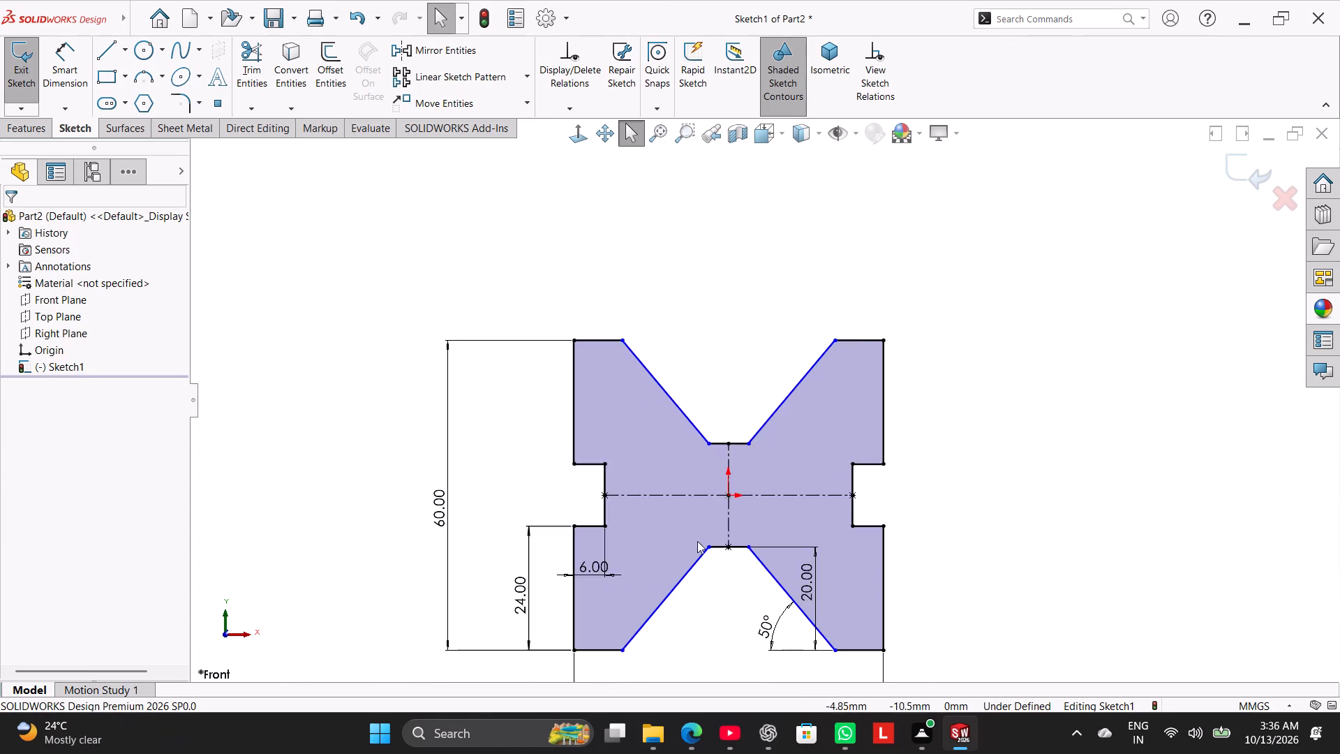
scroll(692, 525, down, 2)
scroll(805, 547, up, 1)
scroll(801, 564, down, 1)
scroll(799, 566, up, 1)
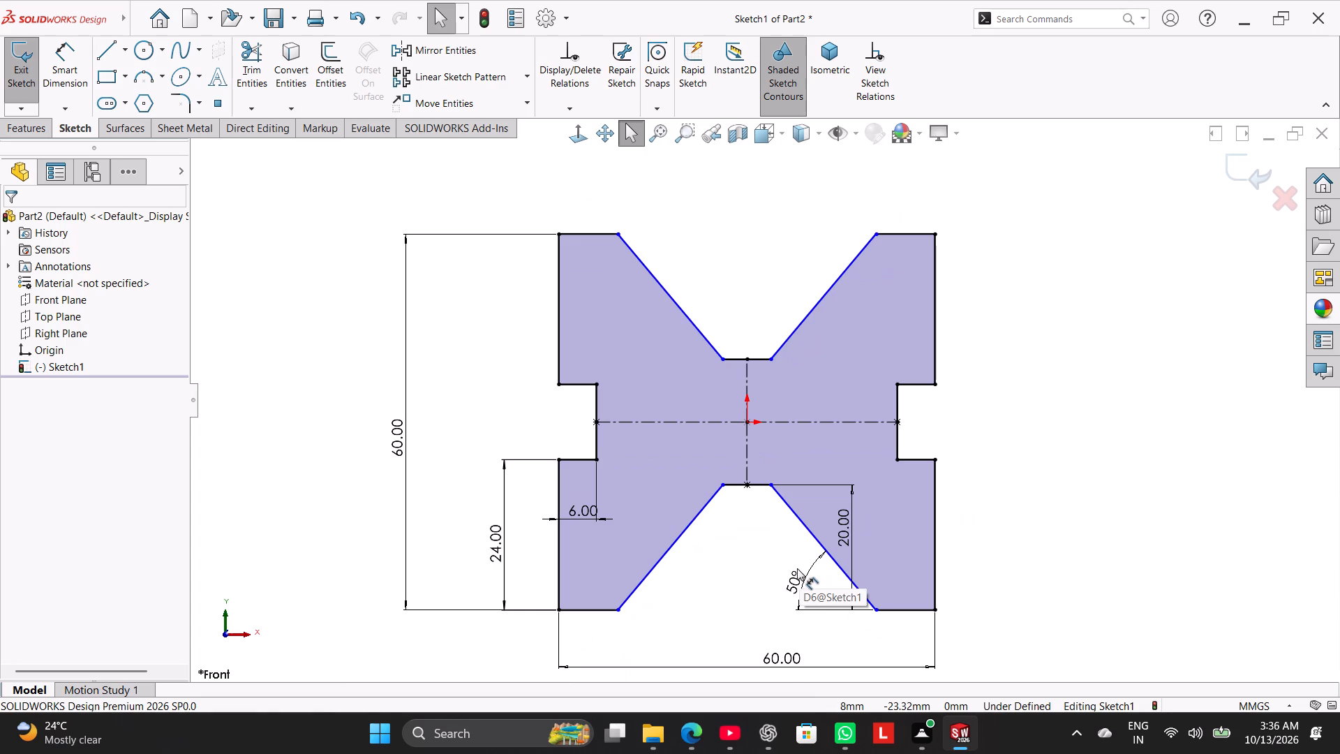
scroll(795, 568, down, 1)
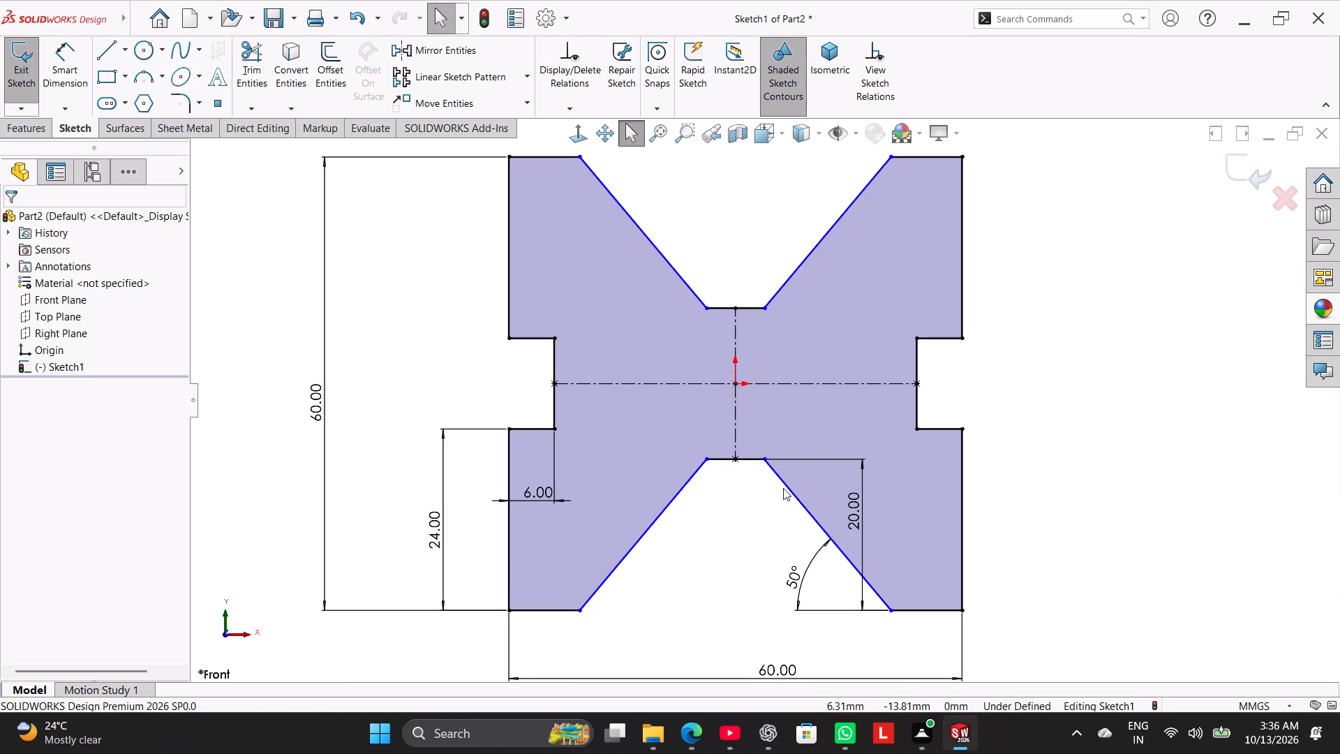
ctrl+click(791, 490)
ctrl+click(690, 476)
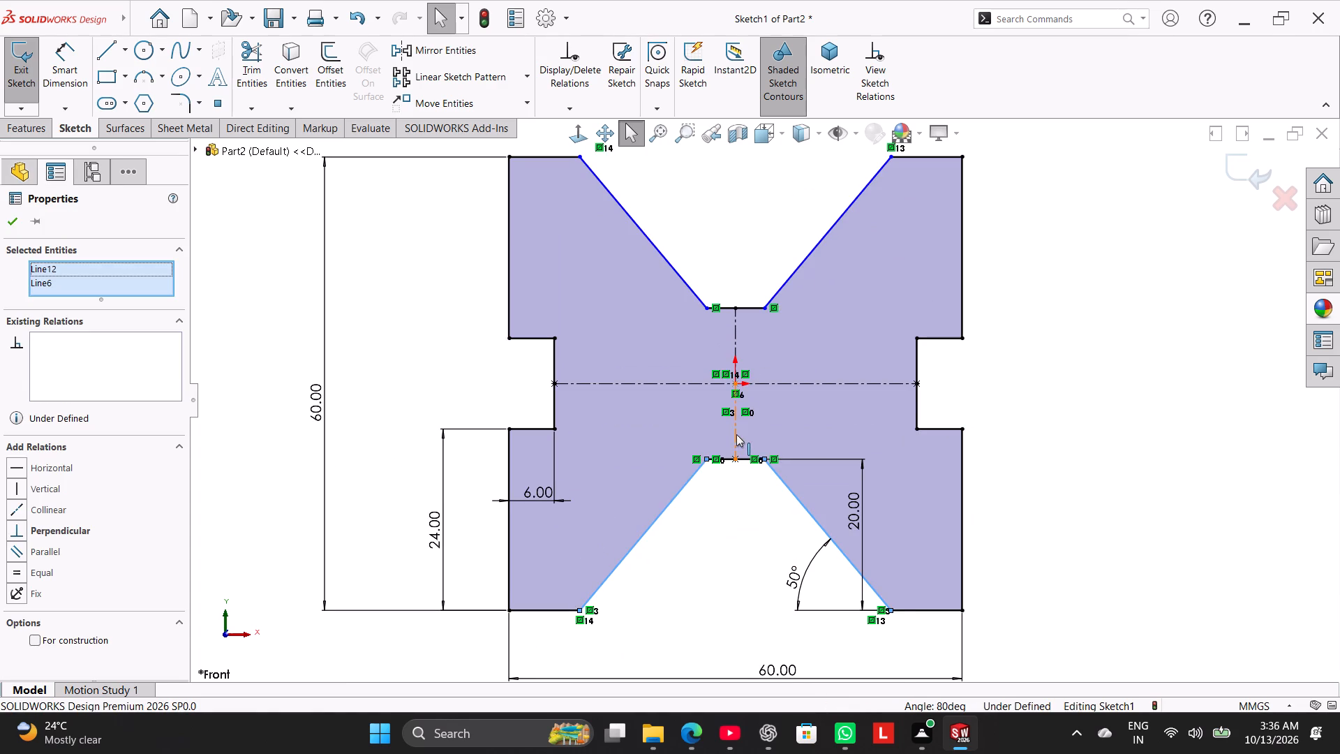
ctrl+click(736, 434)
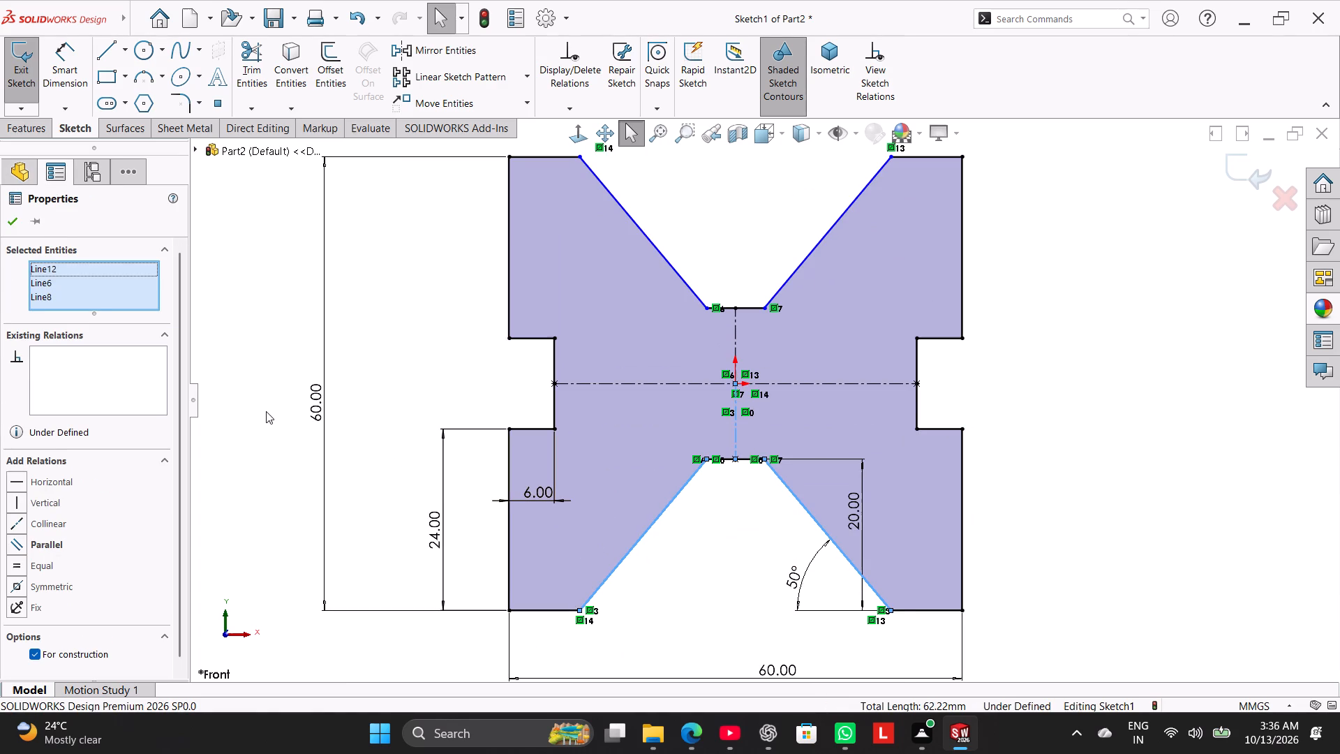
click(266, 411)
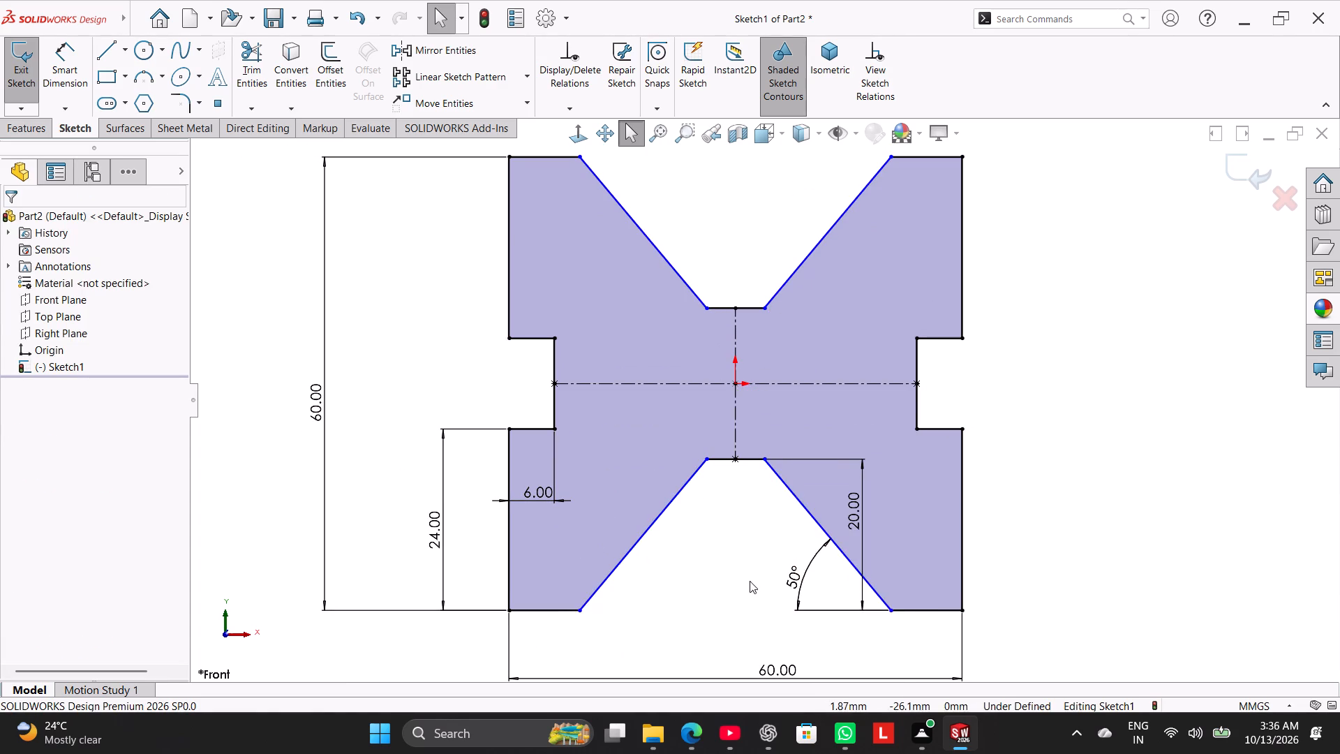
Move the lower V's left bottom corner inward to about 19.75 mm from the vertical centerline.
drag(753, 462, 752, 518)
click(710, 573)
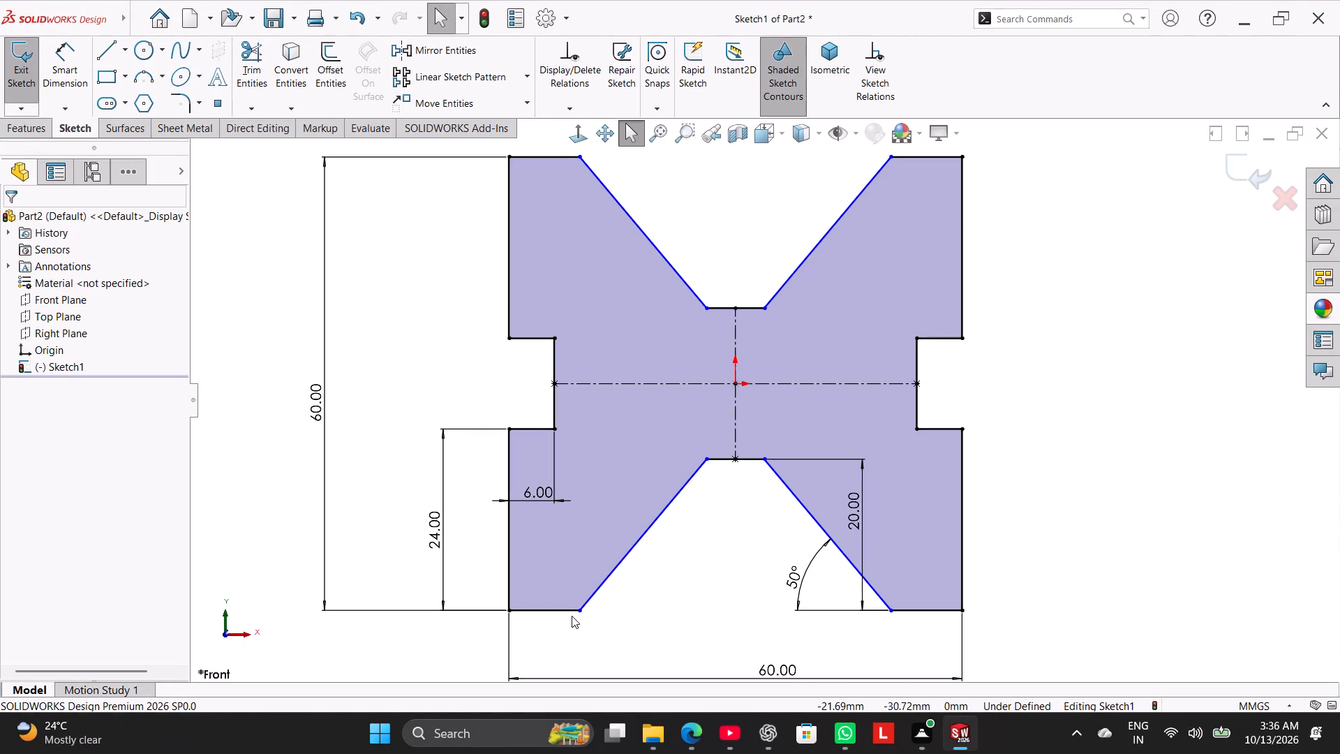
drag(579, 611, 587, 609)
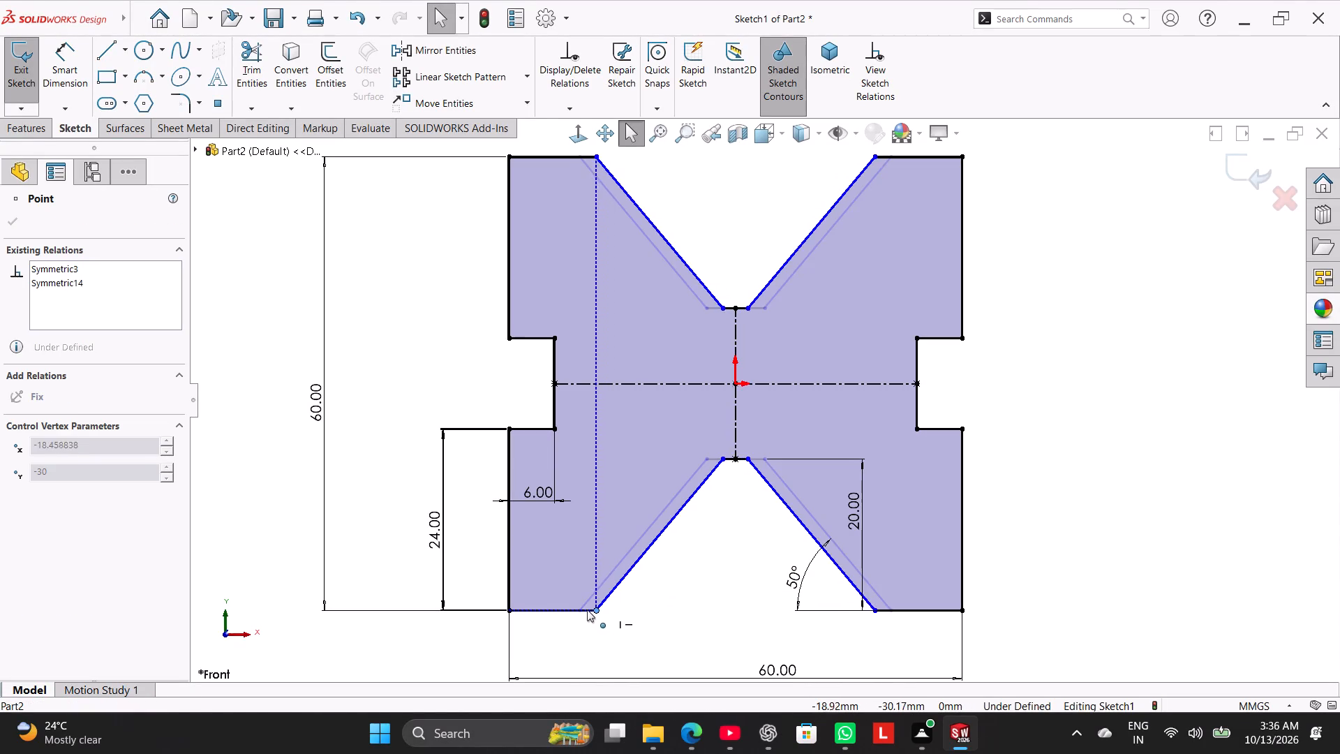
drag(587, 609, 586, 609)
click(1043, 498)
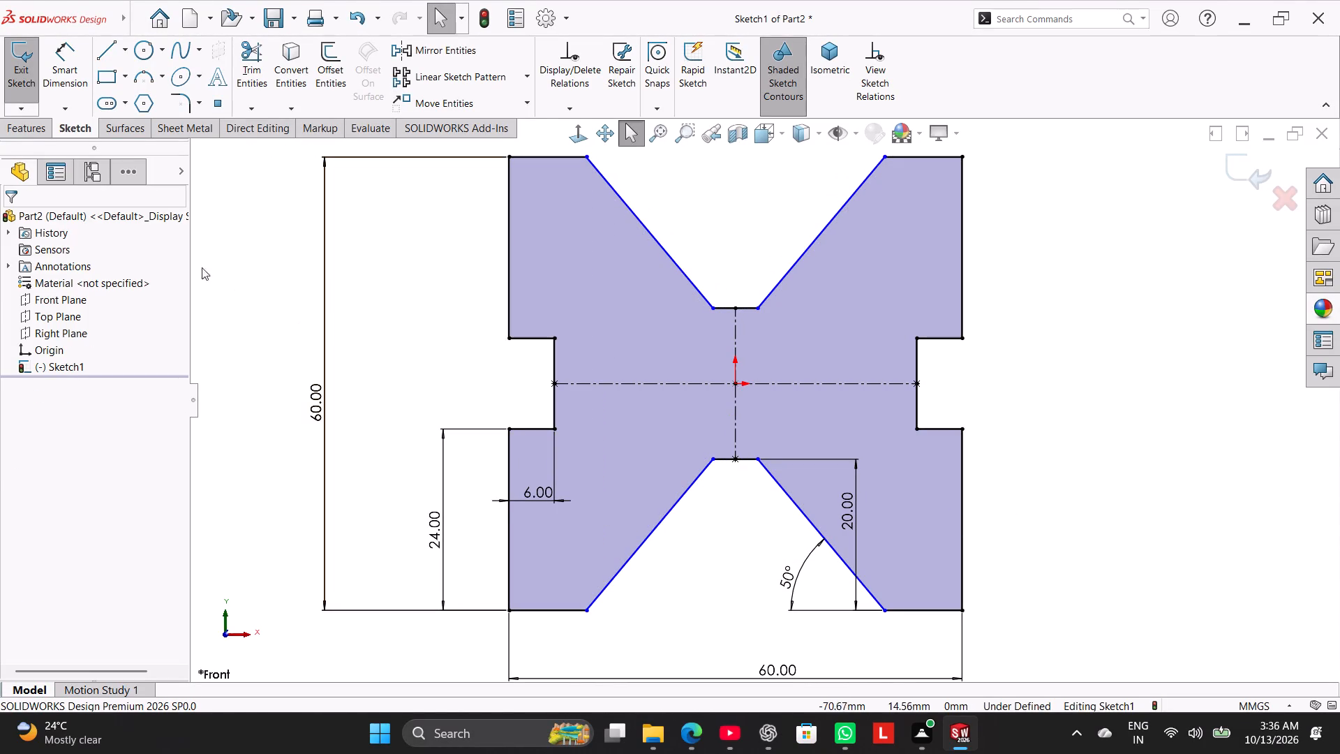
Dimension the lower V's opening width between its two bottom corners and set it to 40 mm.
click(50, 82)
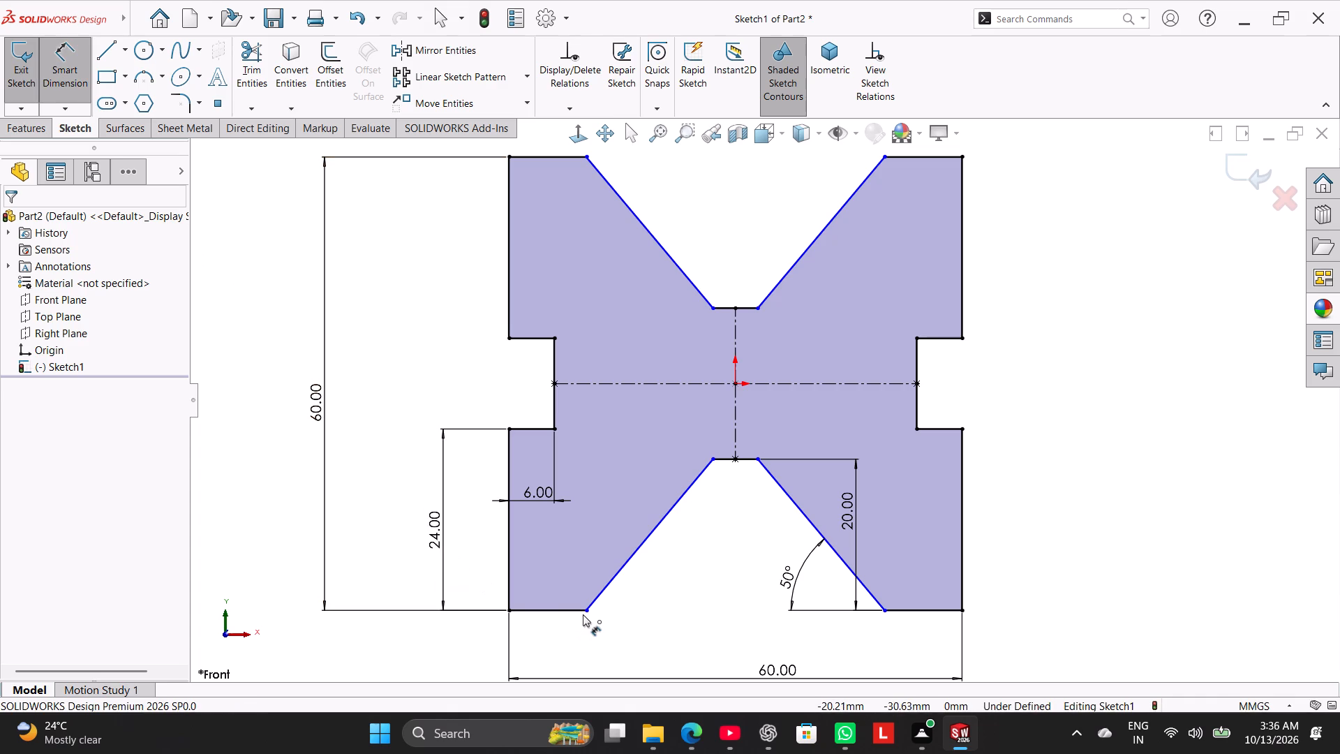
click(583, 614)
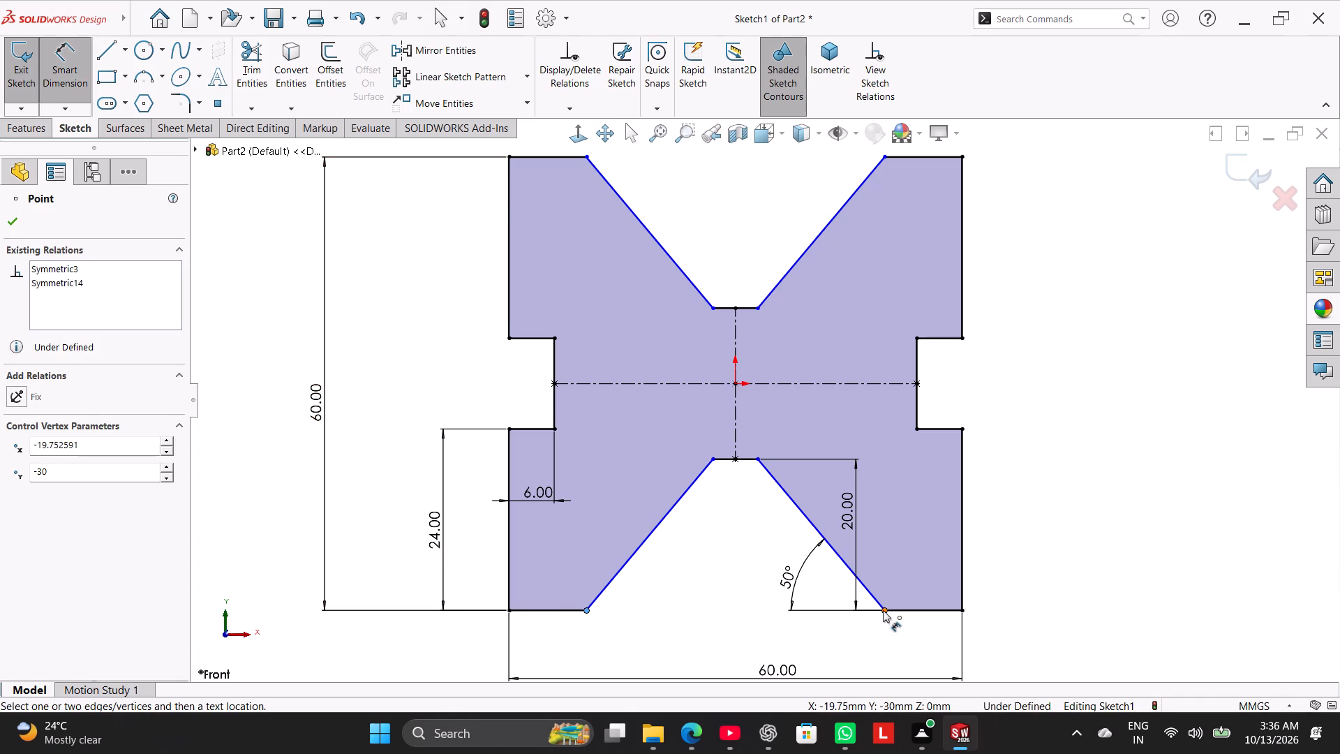
click(883, 610)
click(752, 639)
text(40)
key(Return)
right_click(1111, 378)
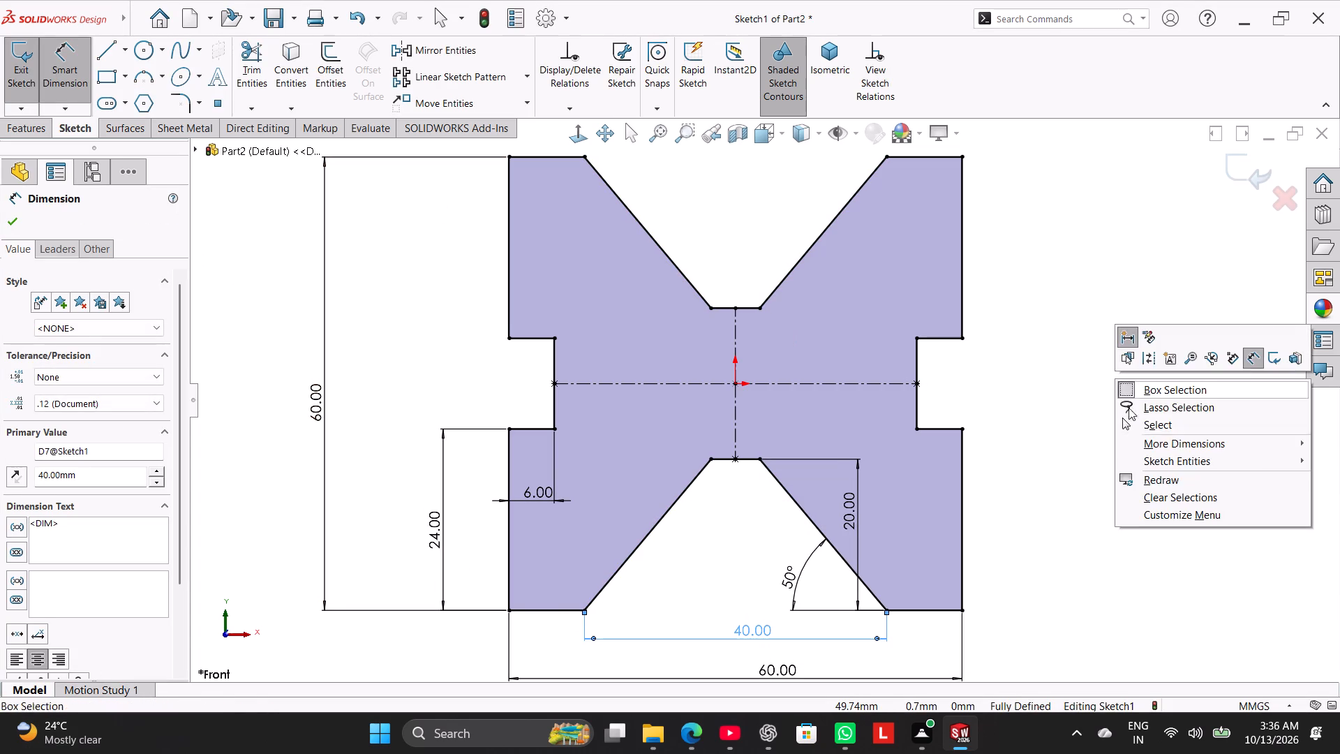
click(1142, 424)
Extrude the notched profile as a boss with a Mid Plane end condition and a depth of 100 mm.
scroll(1034, 461, up, 4)
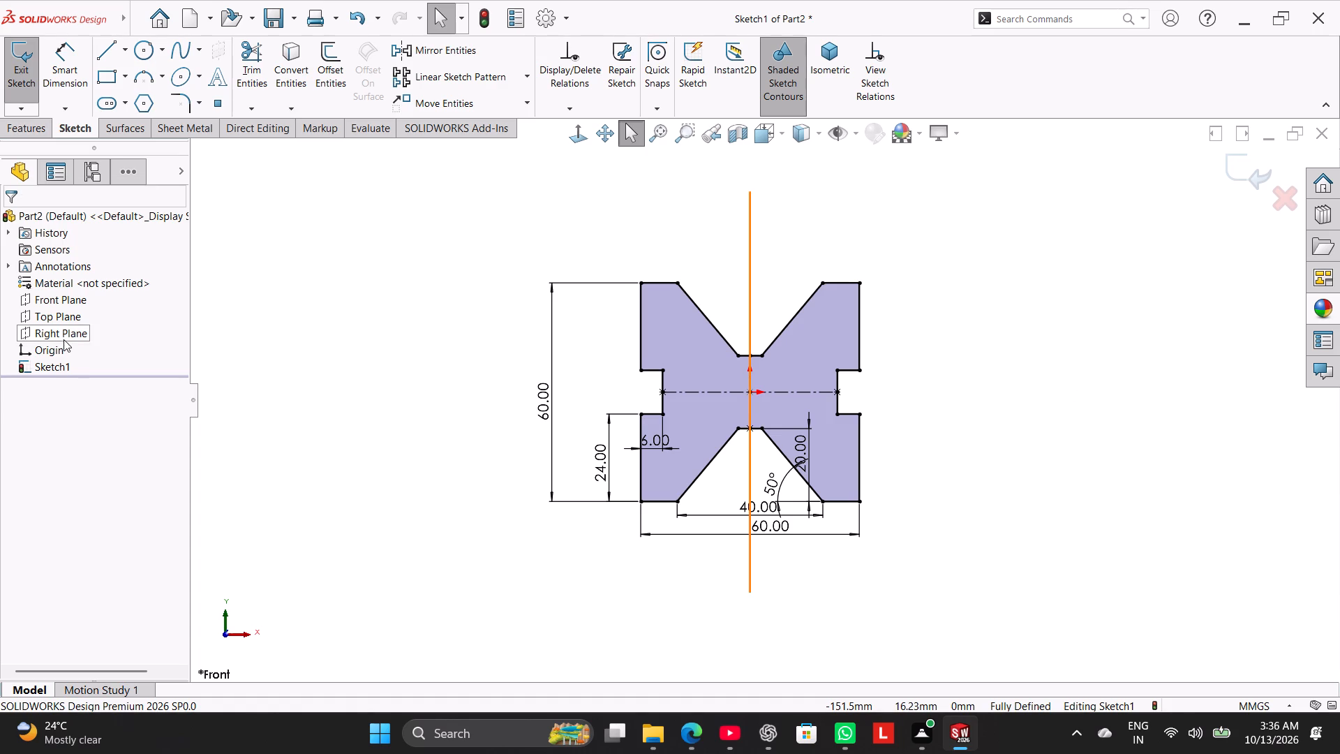
click(18, 135)
click(20, 82)
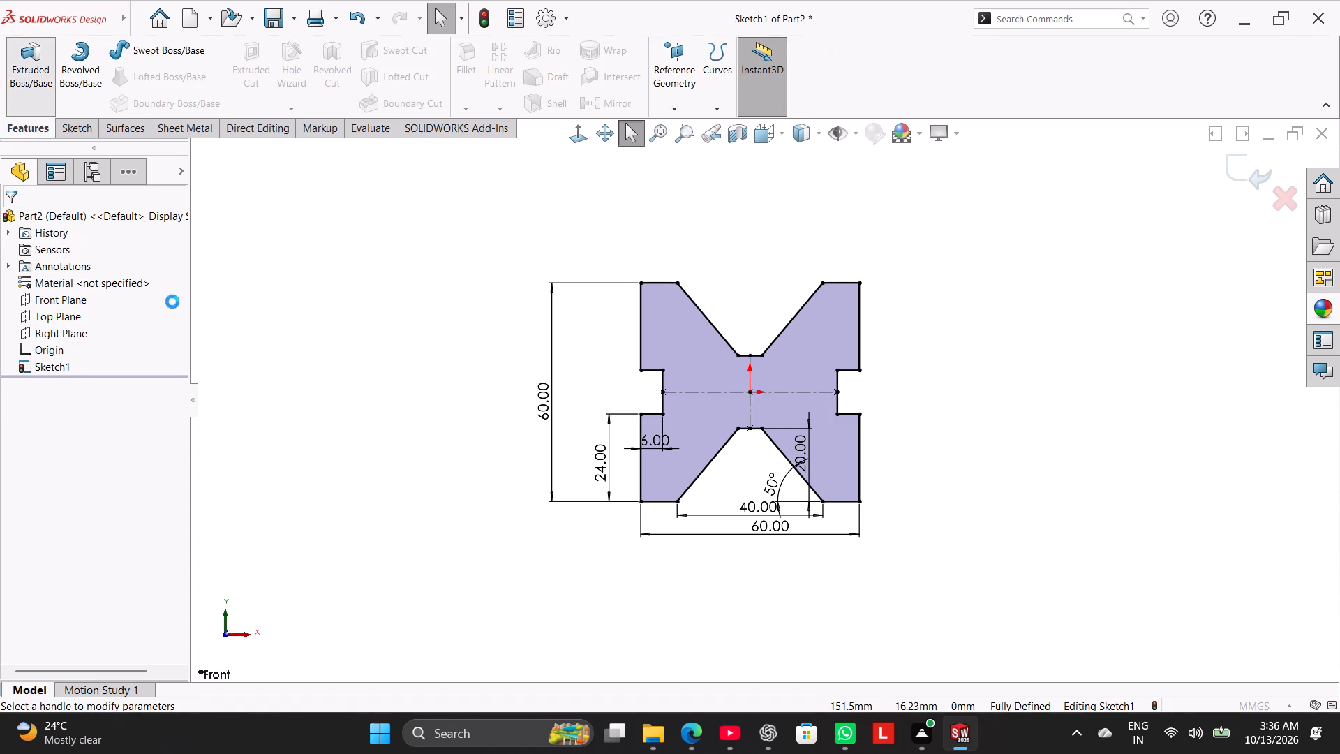
middle_click(422, 356)
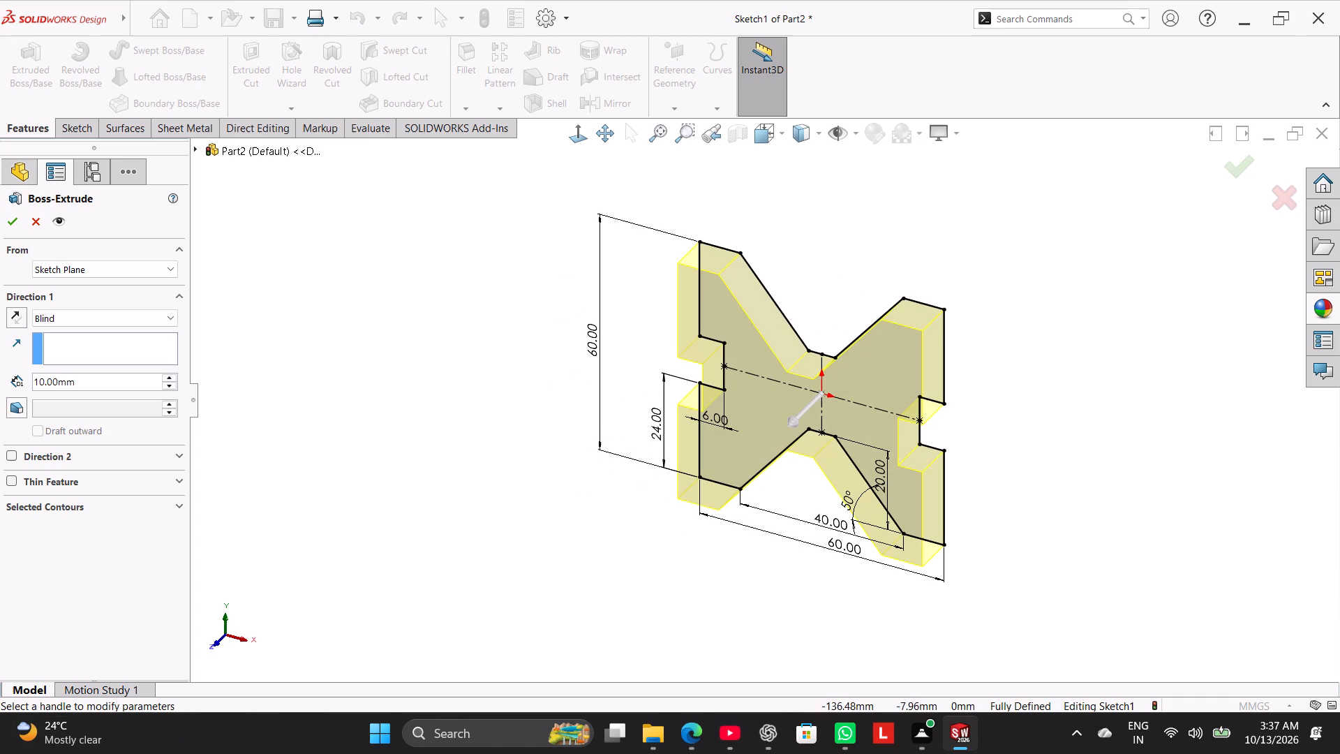
click(68, 322)
click(100, 390)
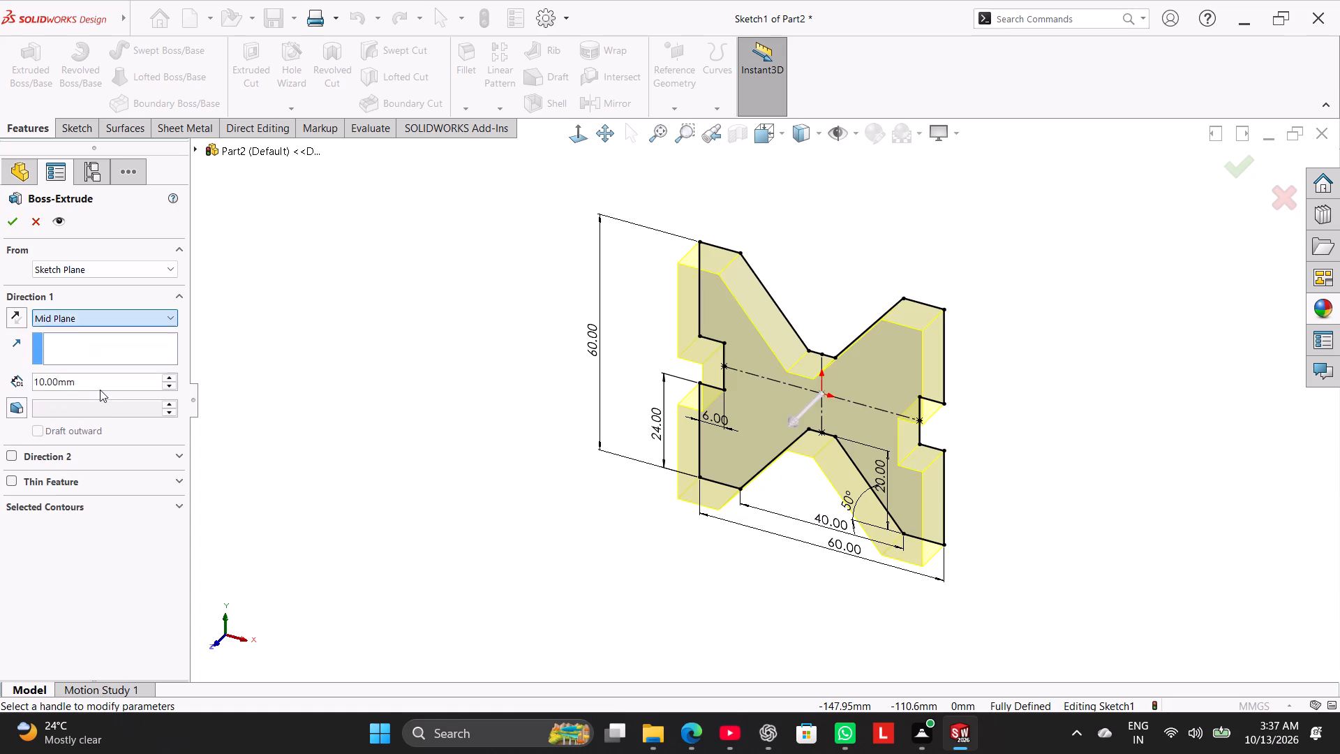
key(1)
key(0)
key(0)
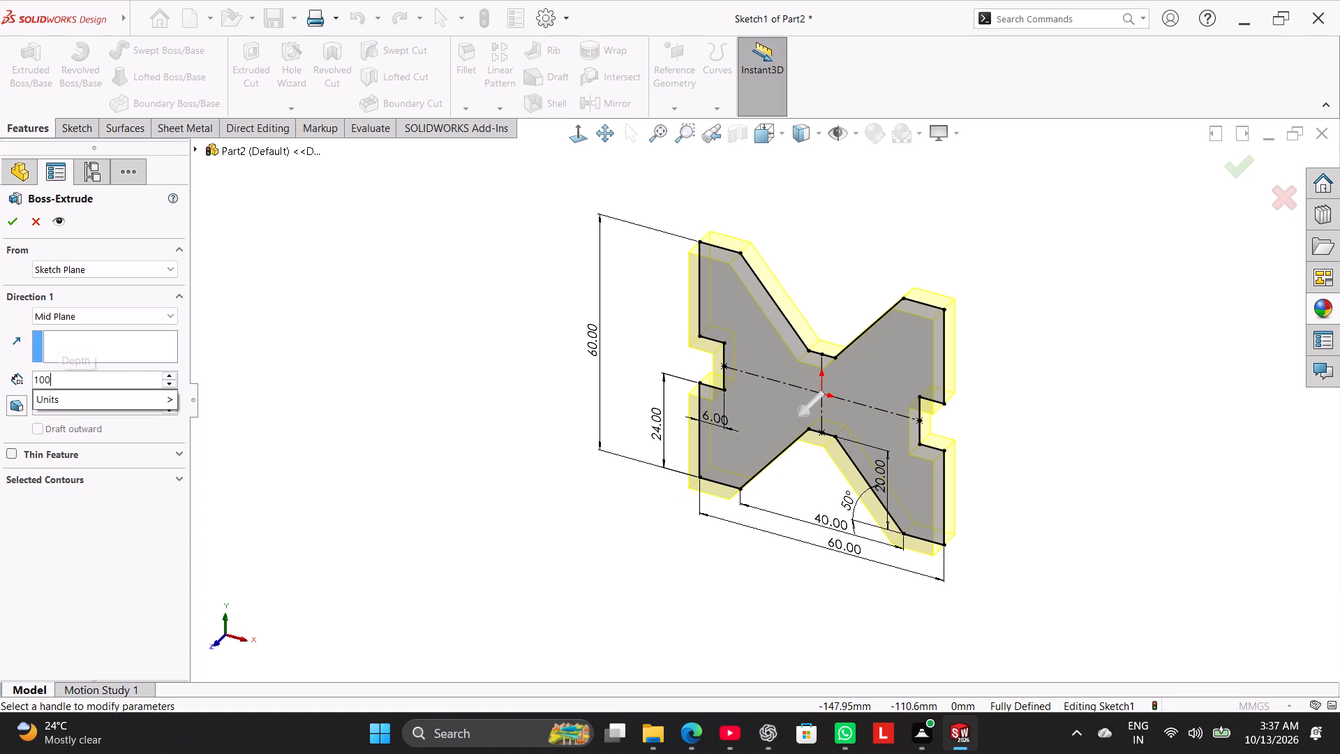
key(Return)
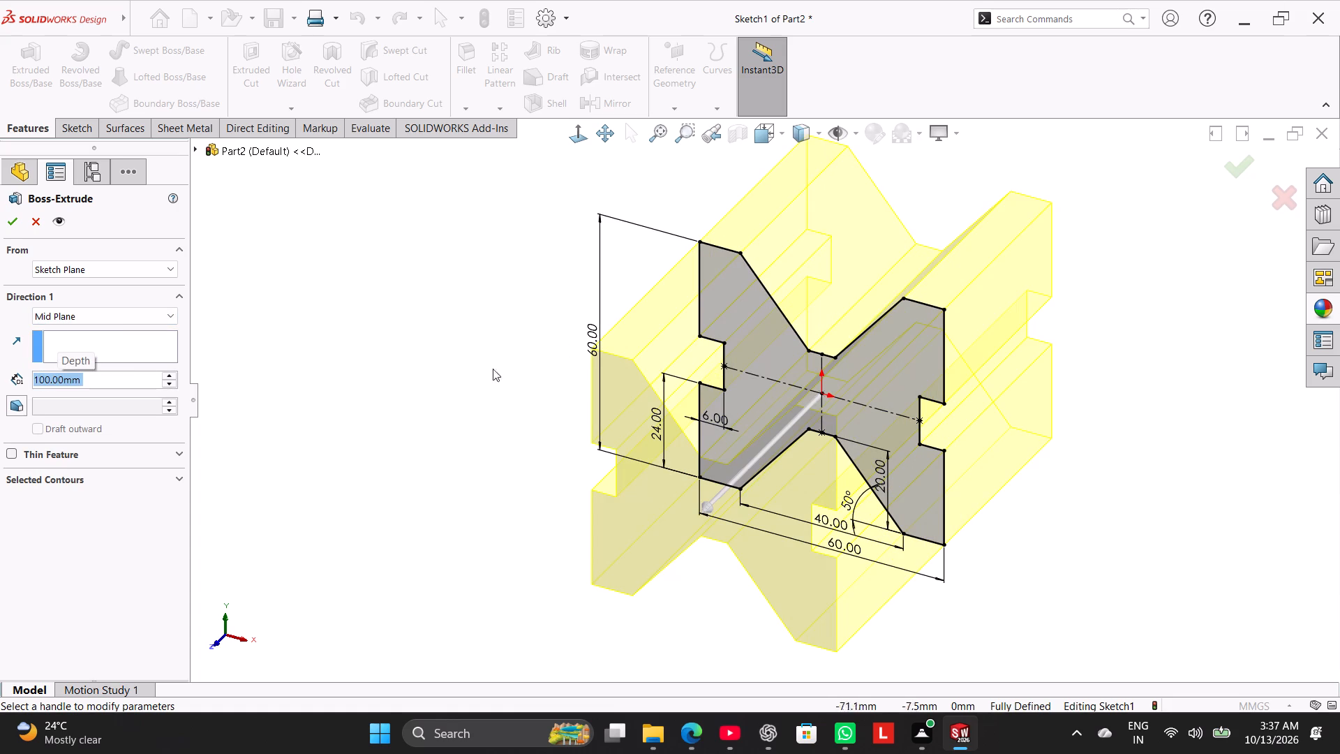
click(10, 221)
click(496, 406)
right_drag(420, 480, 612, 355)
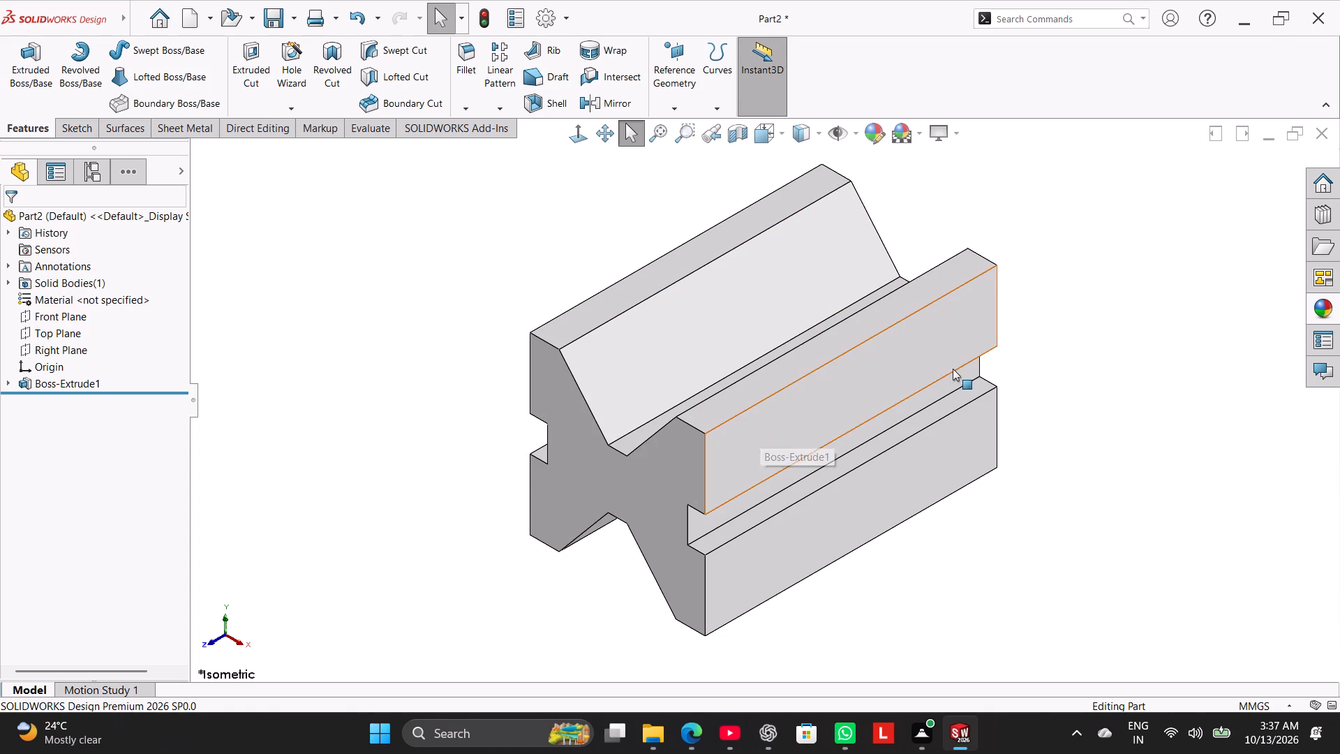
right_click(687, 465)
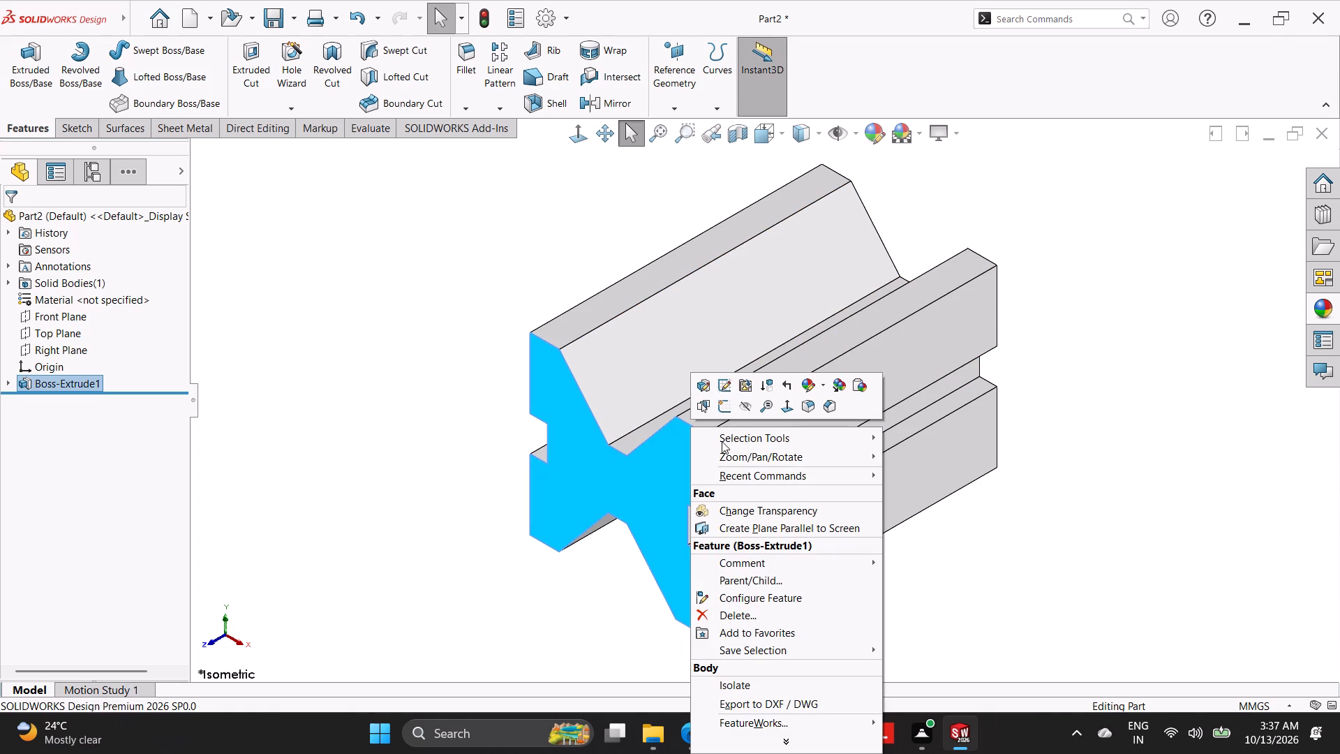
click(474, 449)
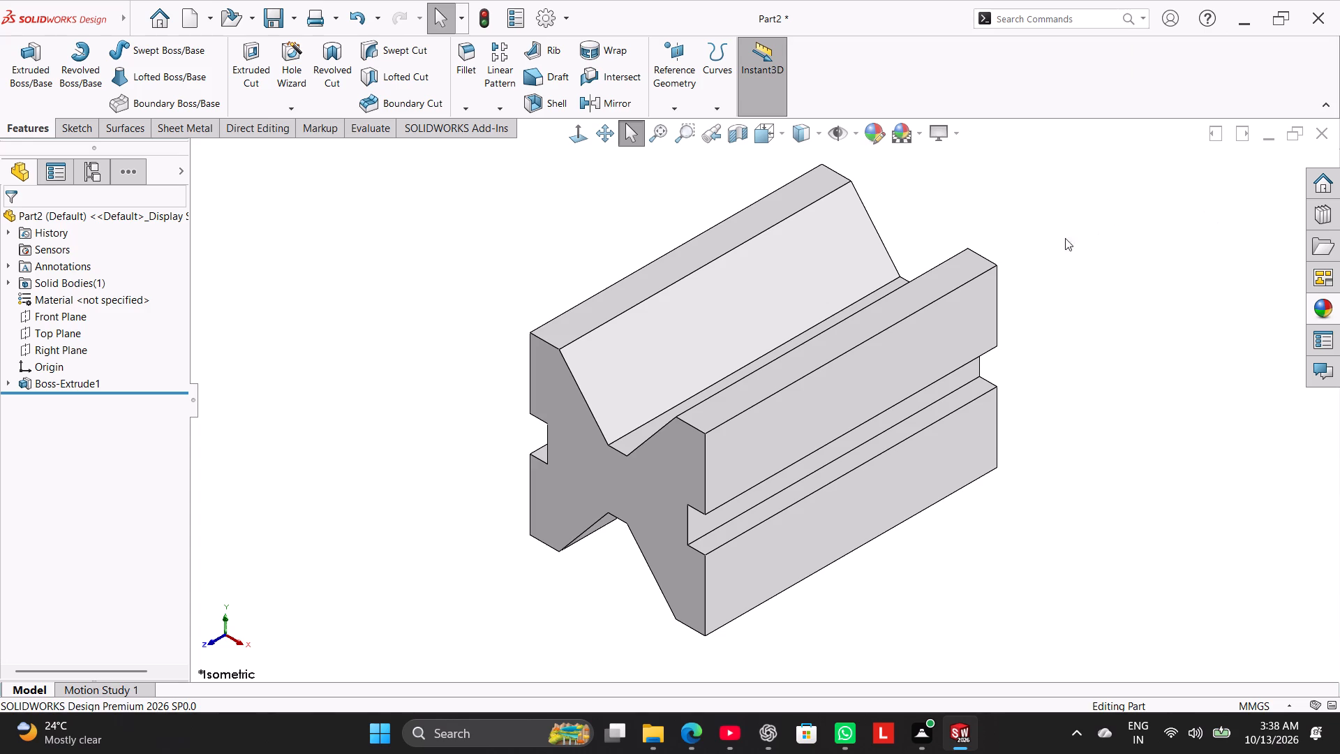
Edit the boss extrusion to Blind 60 mm in Direction 1 and Blind 40 mm in Direction 2.
right_click(89, 387)
click(103, 346)
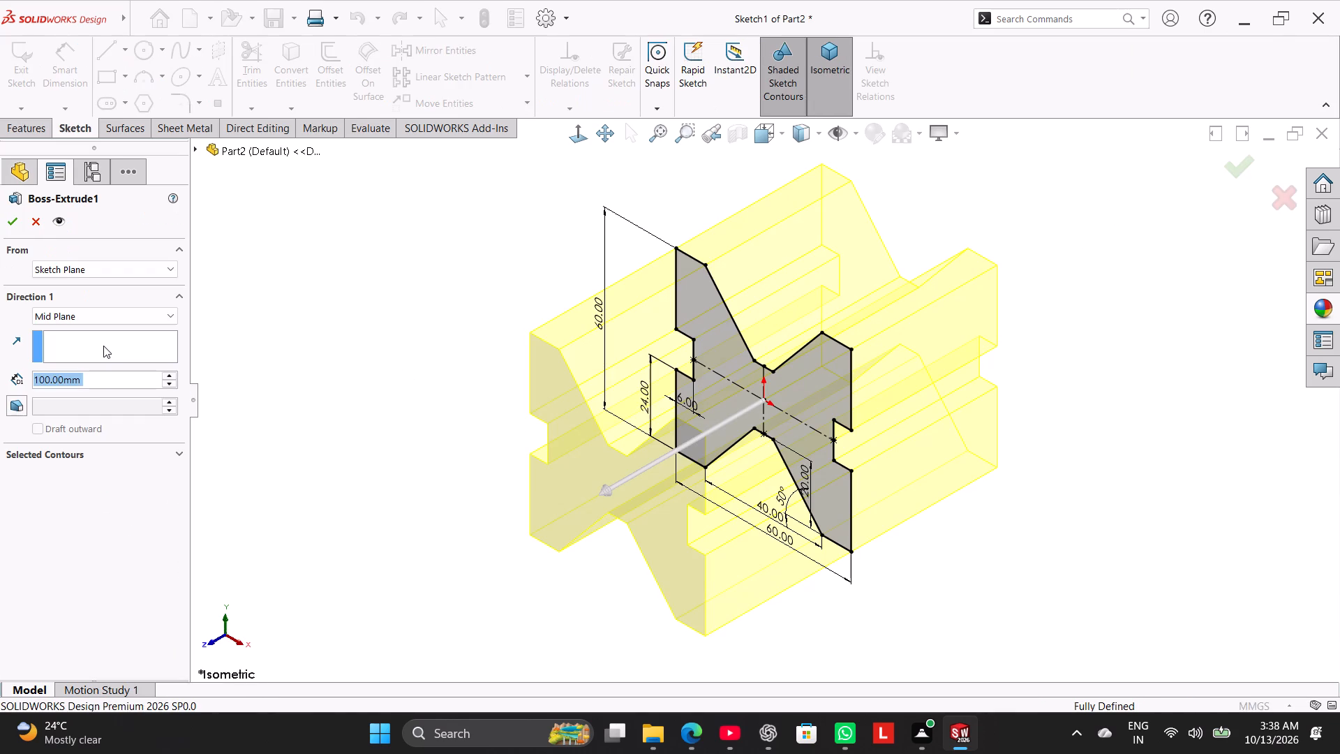
click(104, 316)
click(104, 330)
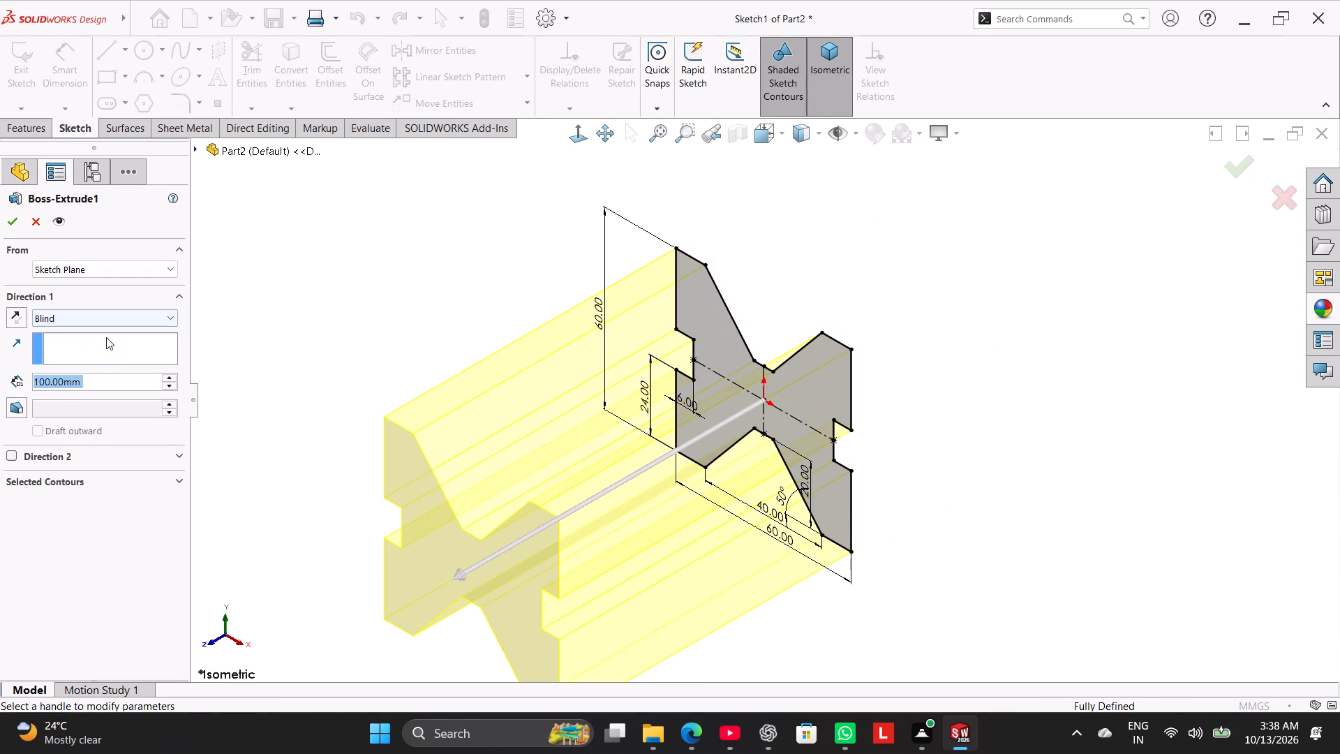
click(112, 380)
click(112, 380)
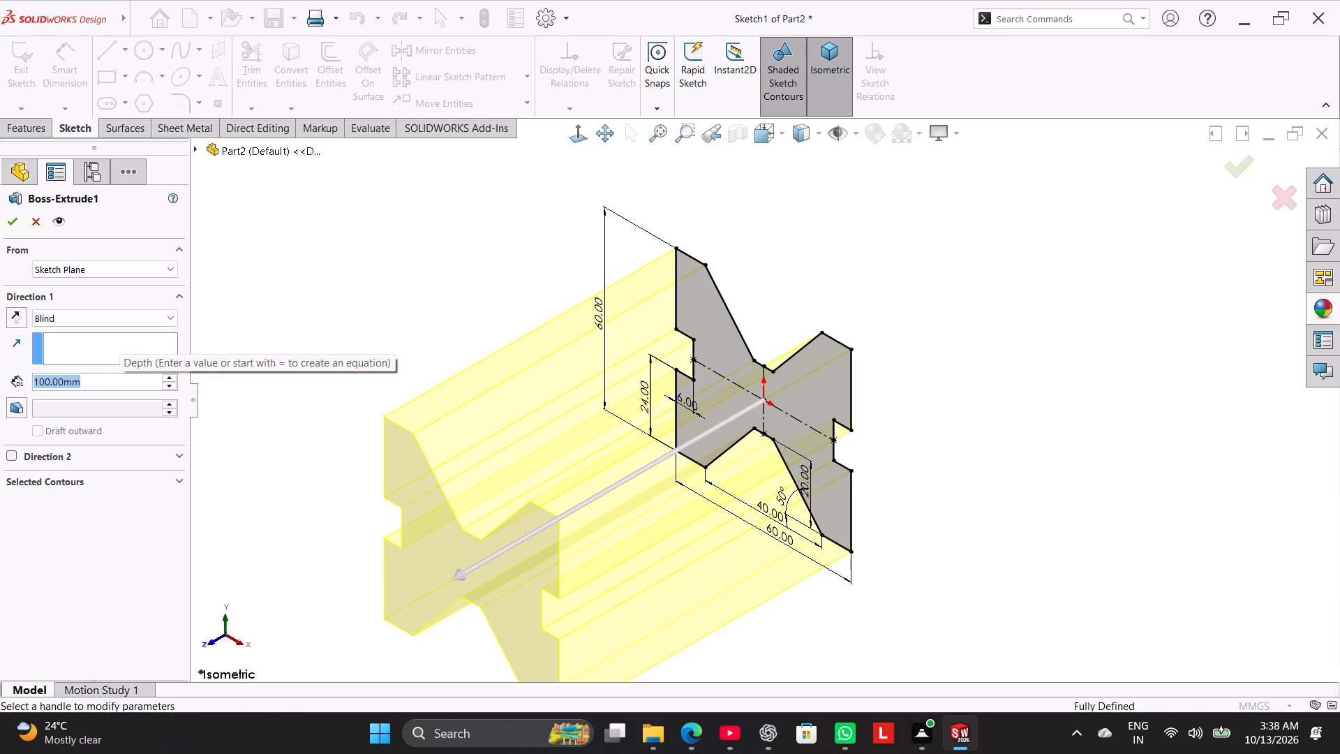
text(60)
key(Return)
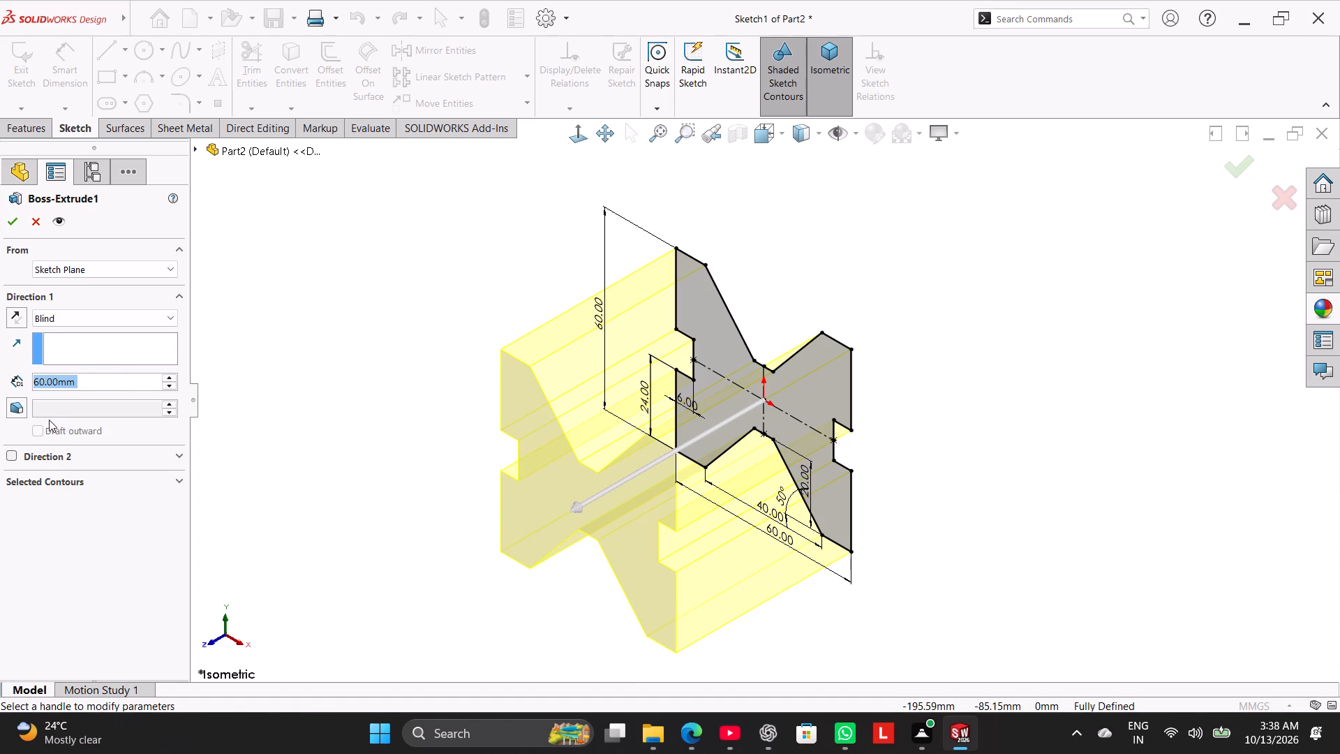
click(16, 457)
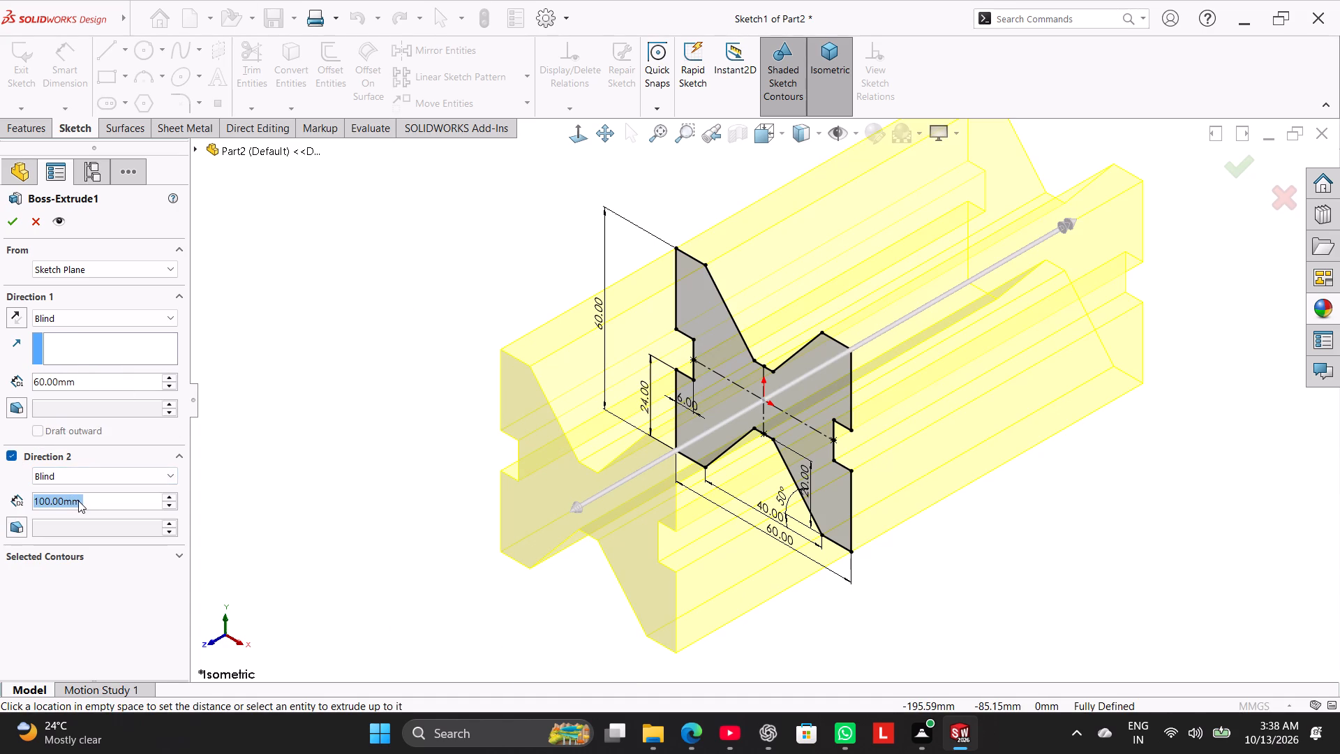
text(40)
key(Return)
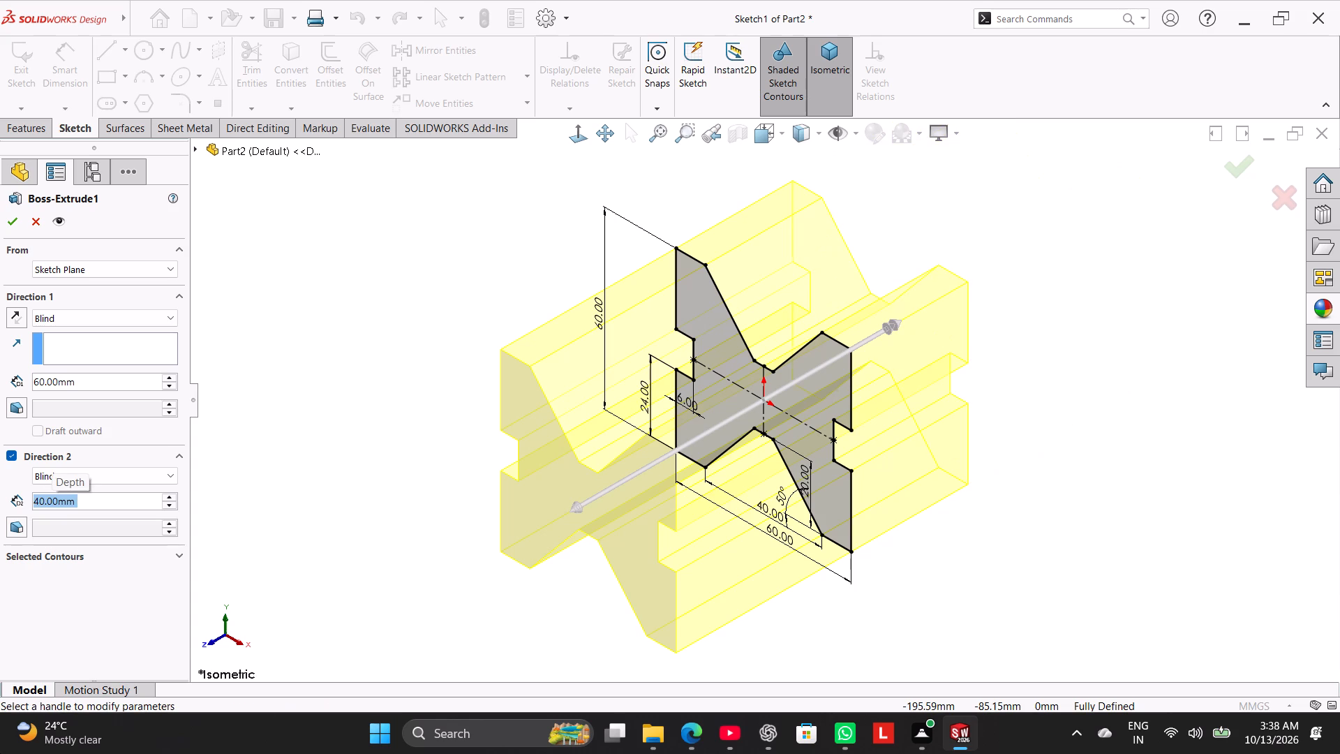
scroll(0, 753, up, 1)
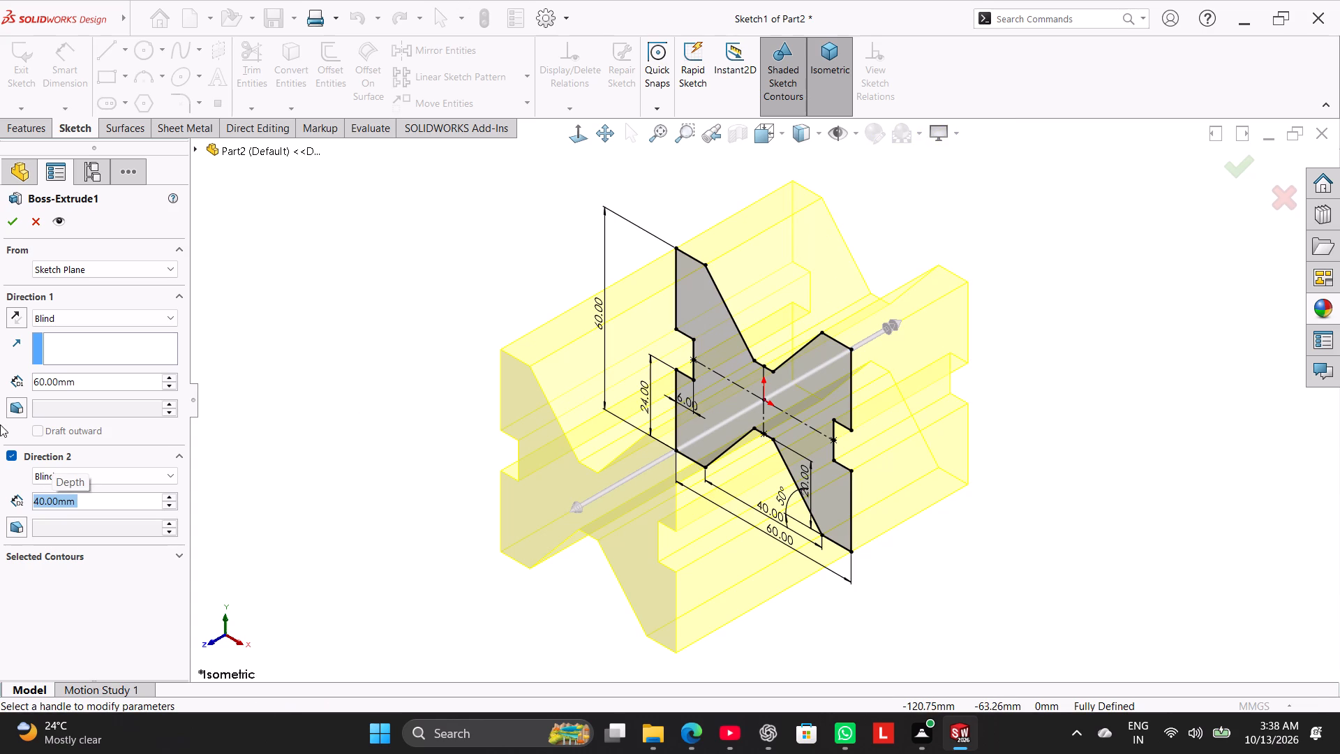
click(10, 228)
click(318, 343)
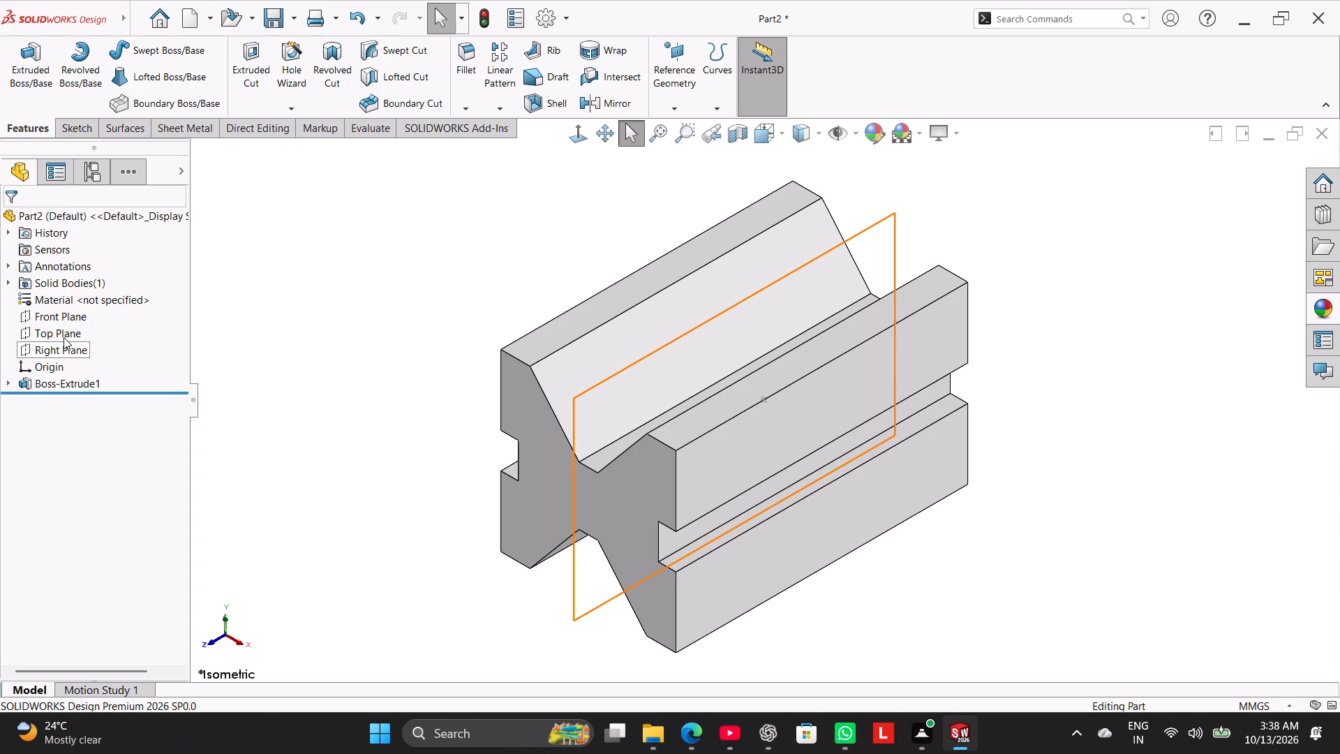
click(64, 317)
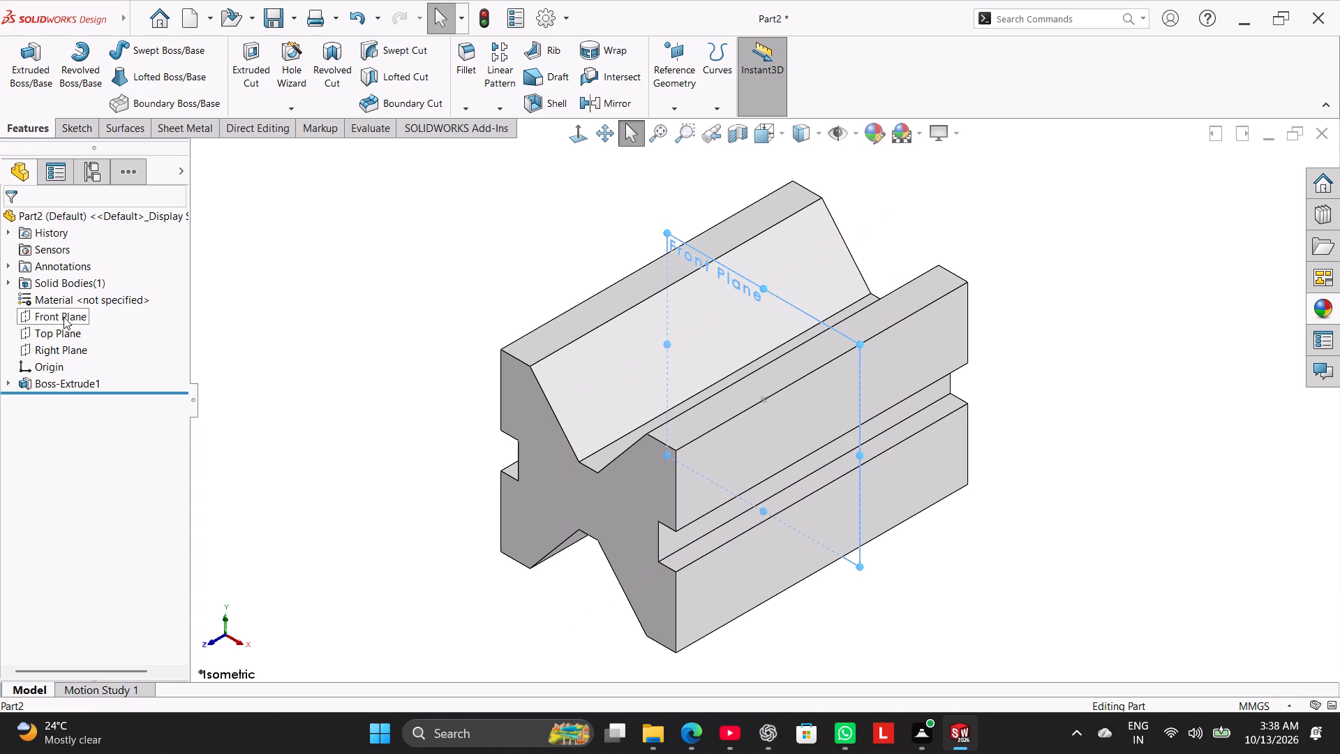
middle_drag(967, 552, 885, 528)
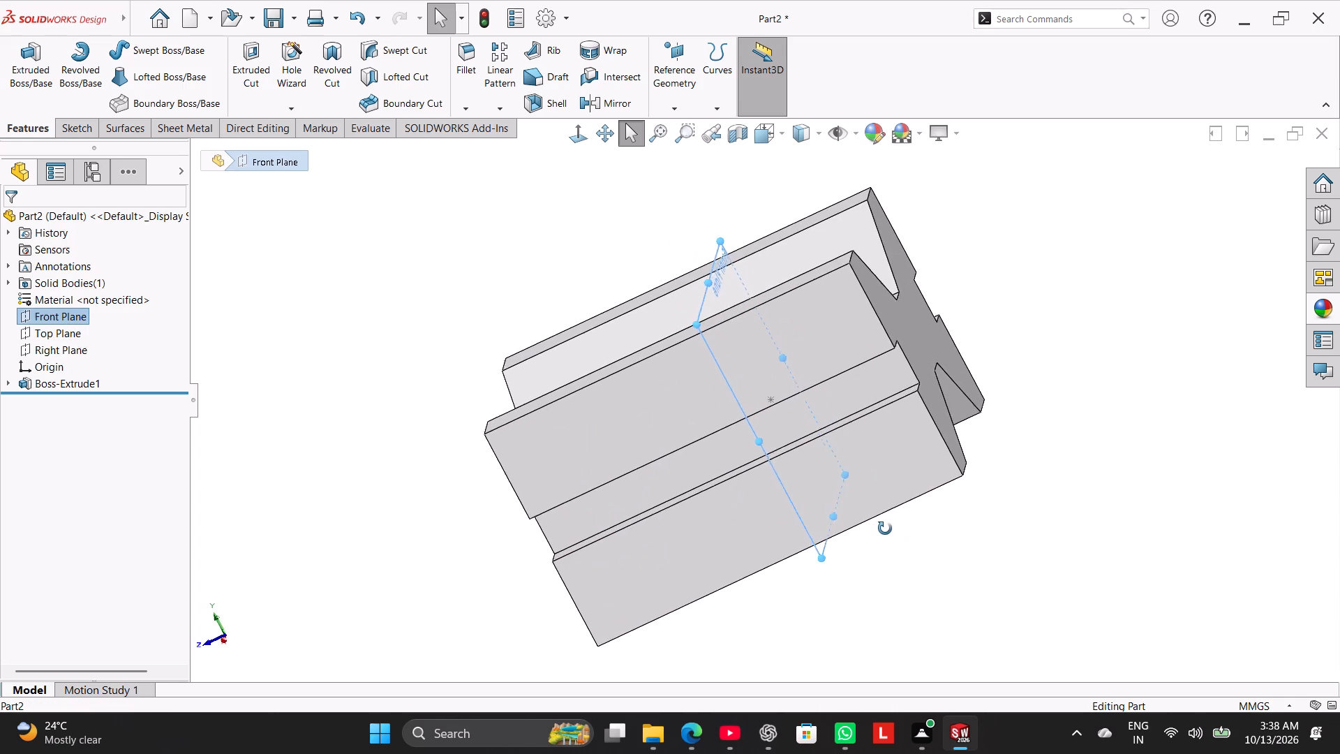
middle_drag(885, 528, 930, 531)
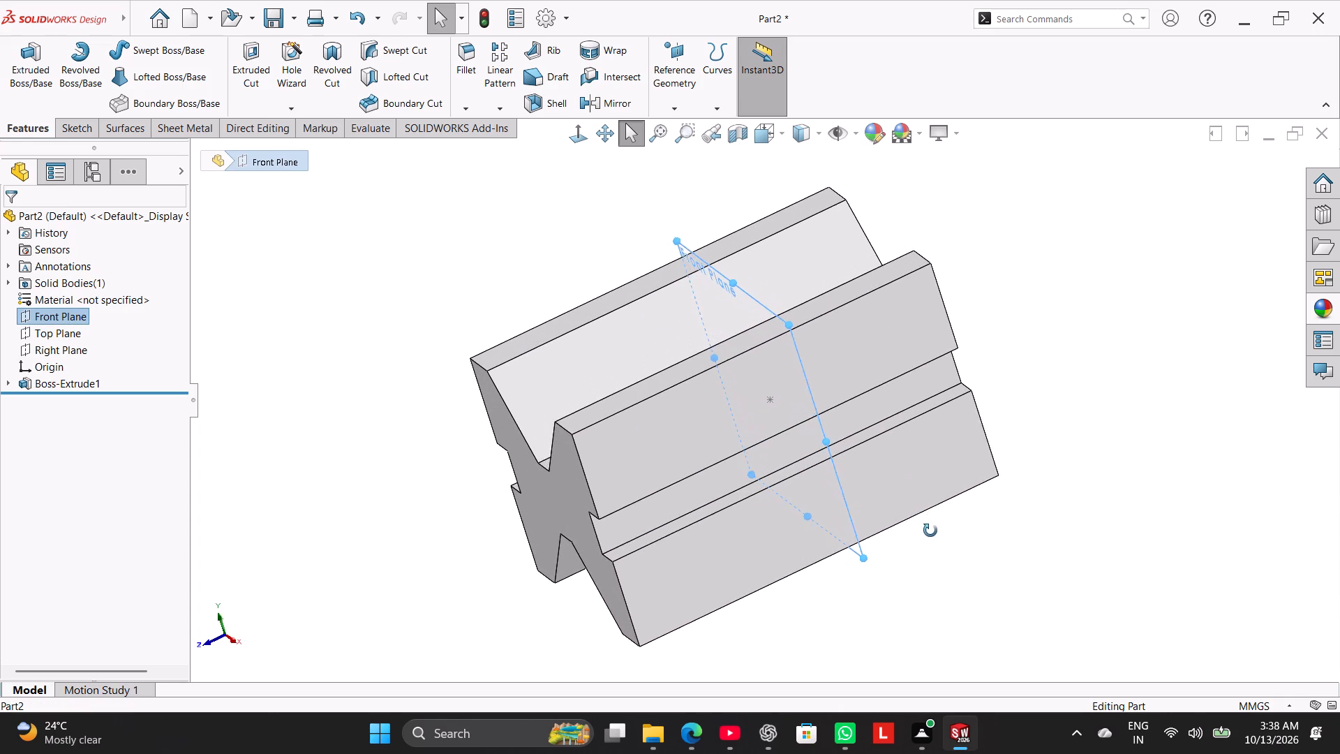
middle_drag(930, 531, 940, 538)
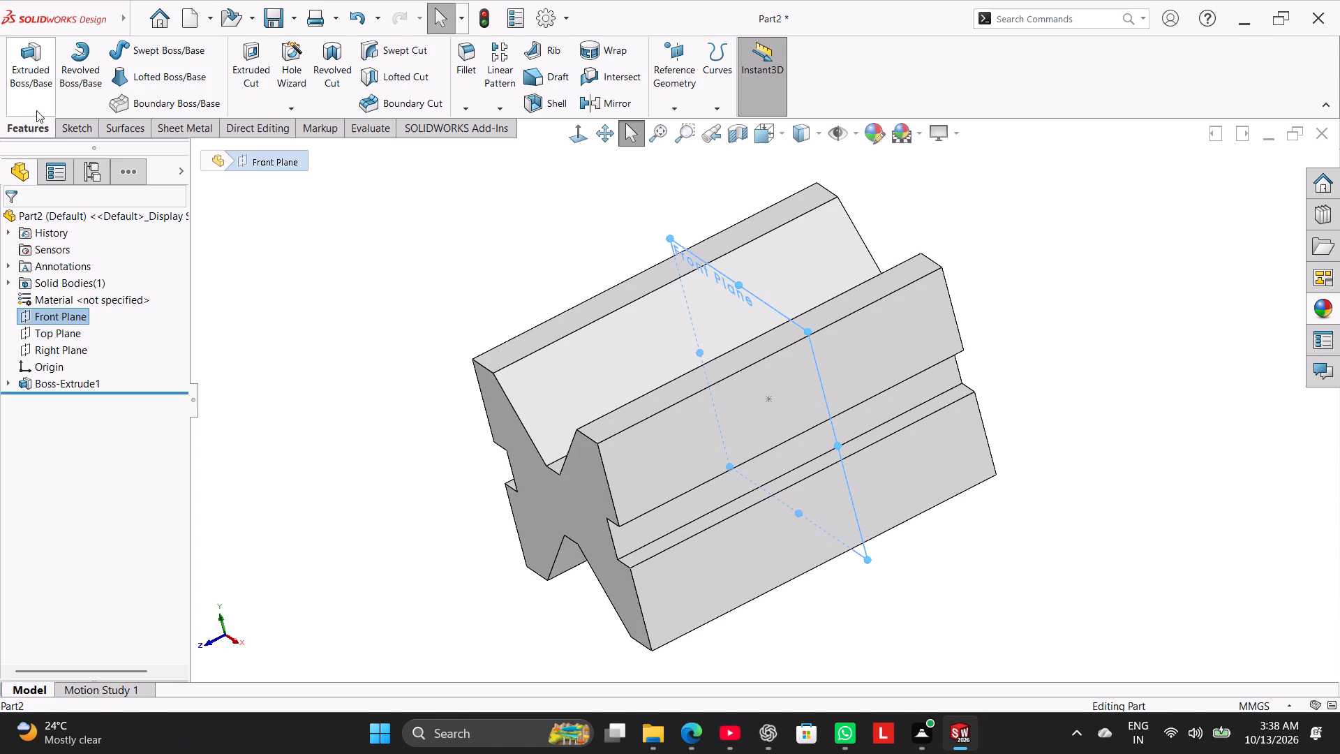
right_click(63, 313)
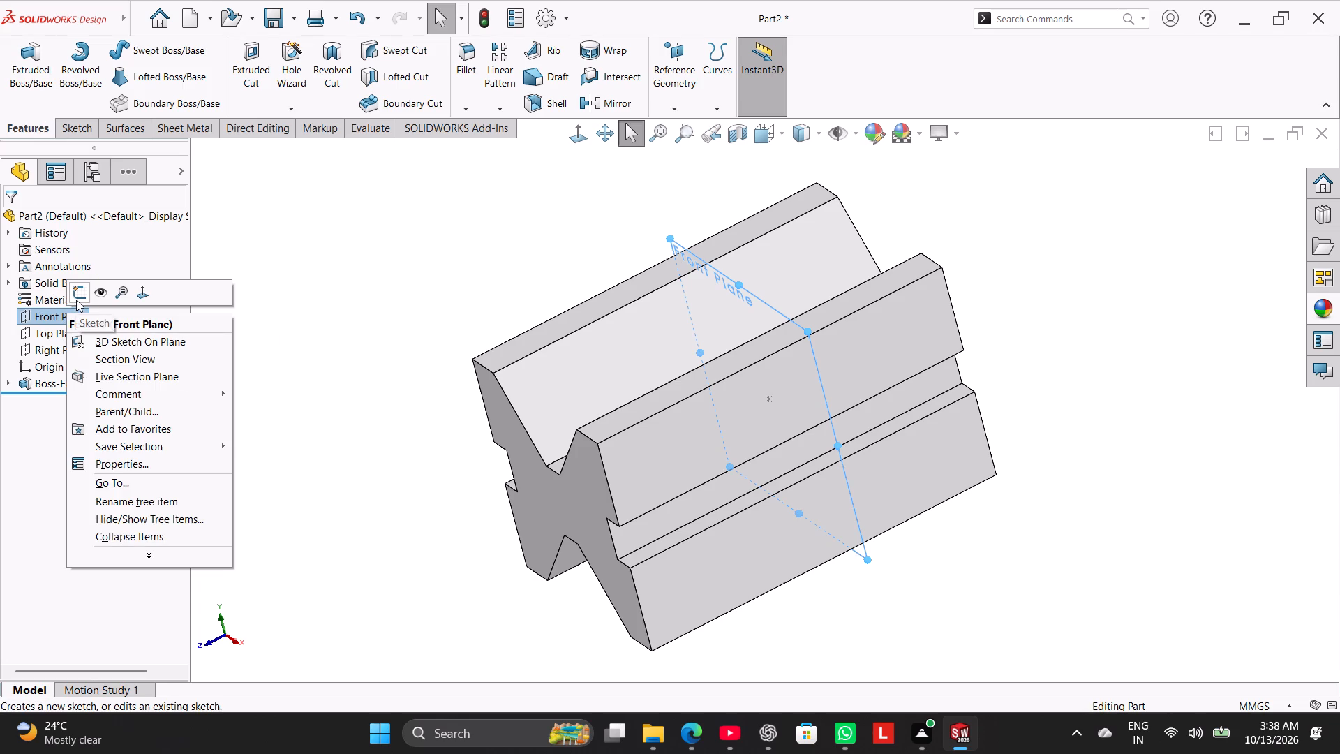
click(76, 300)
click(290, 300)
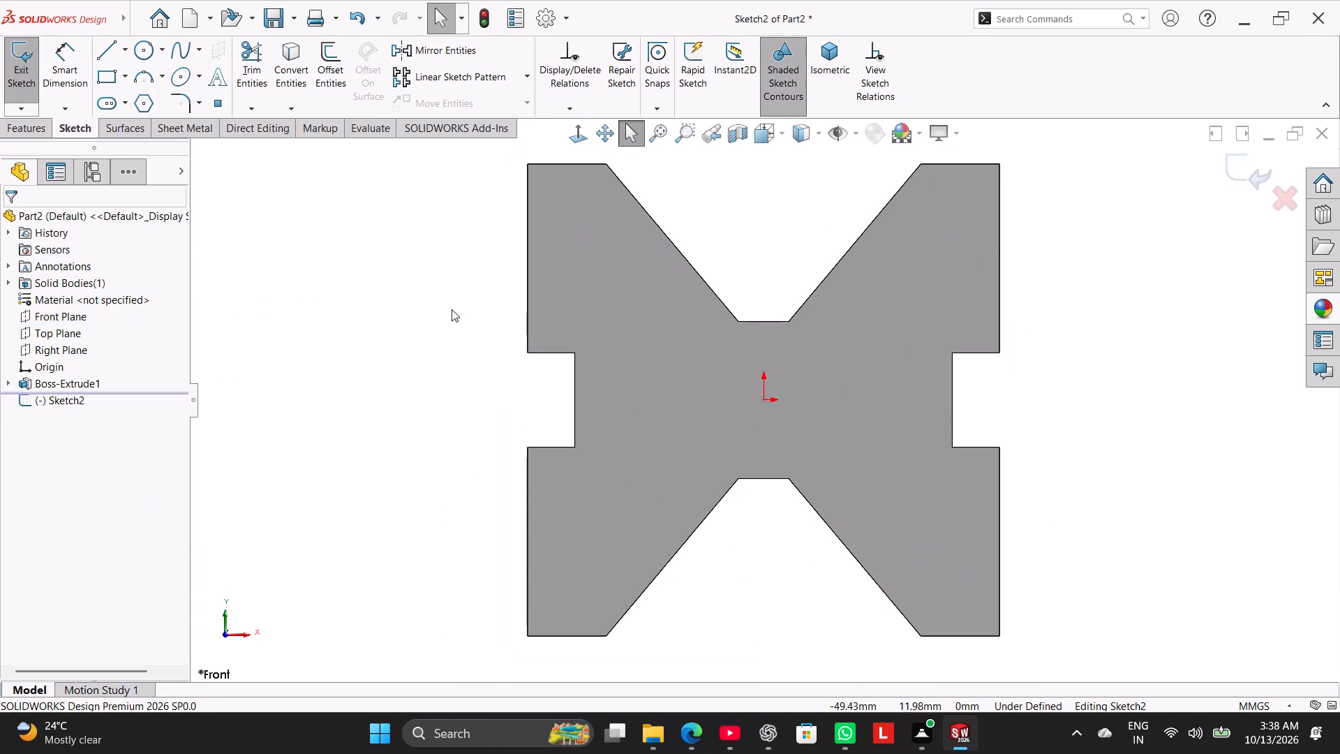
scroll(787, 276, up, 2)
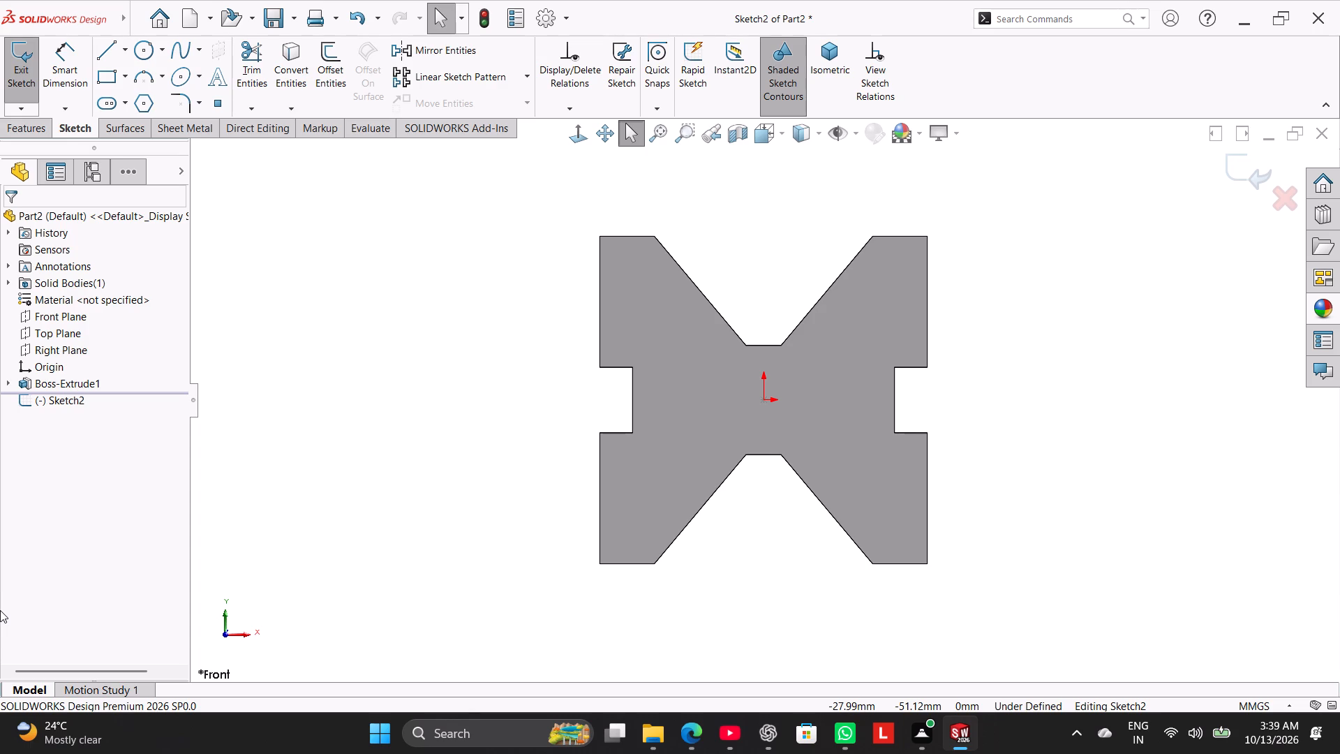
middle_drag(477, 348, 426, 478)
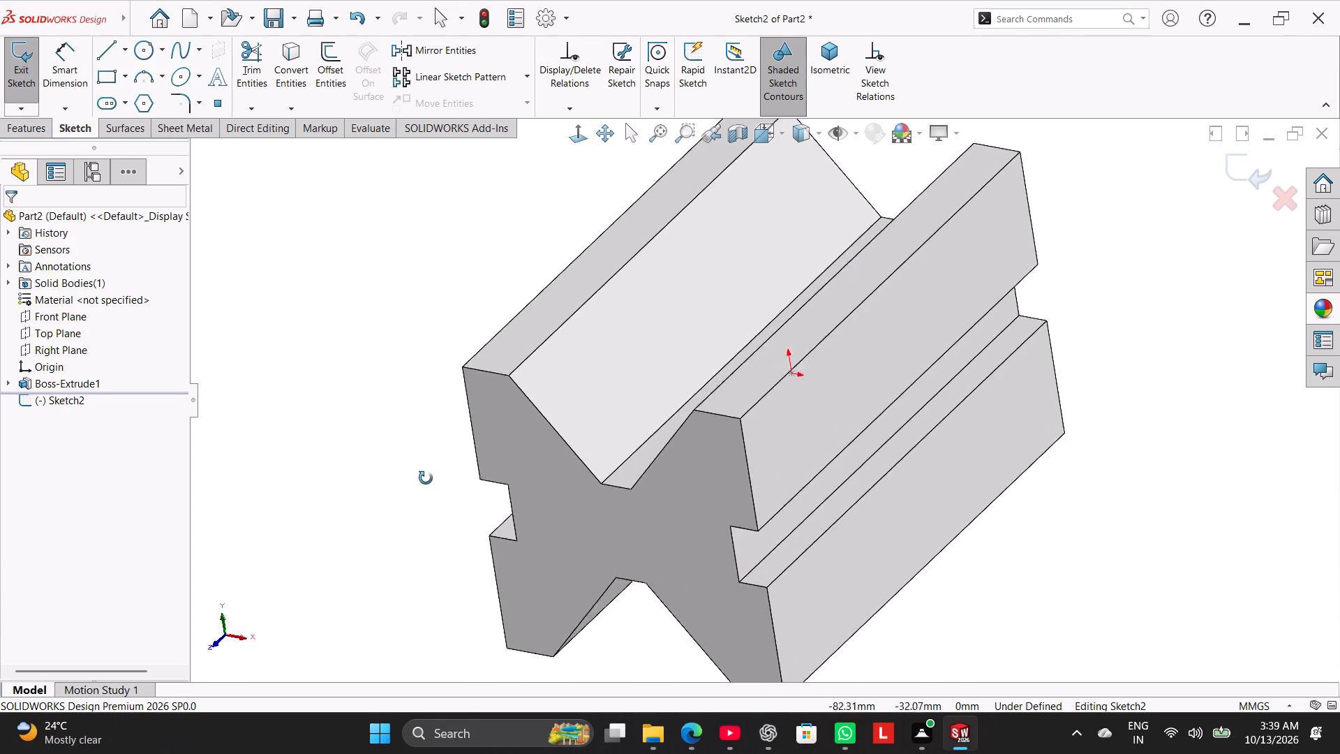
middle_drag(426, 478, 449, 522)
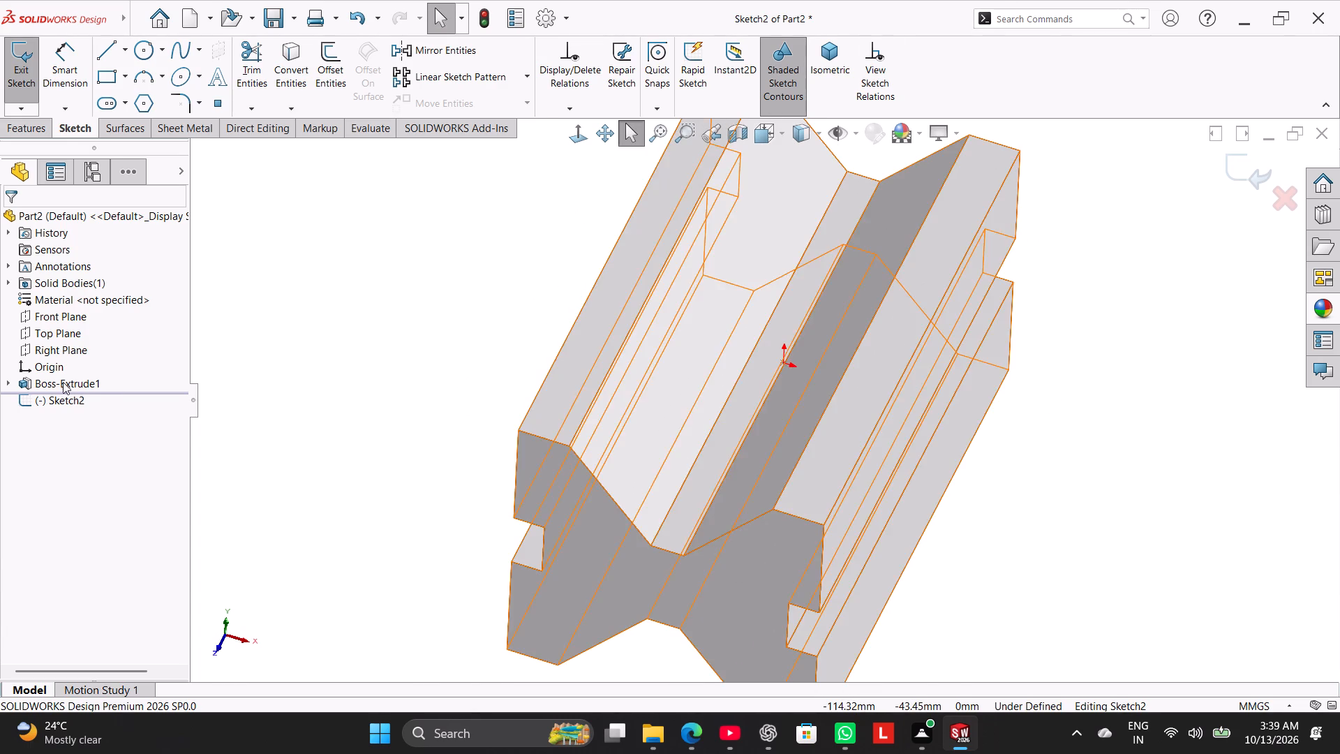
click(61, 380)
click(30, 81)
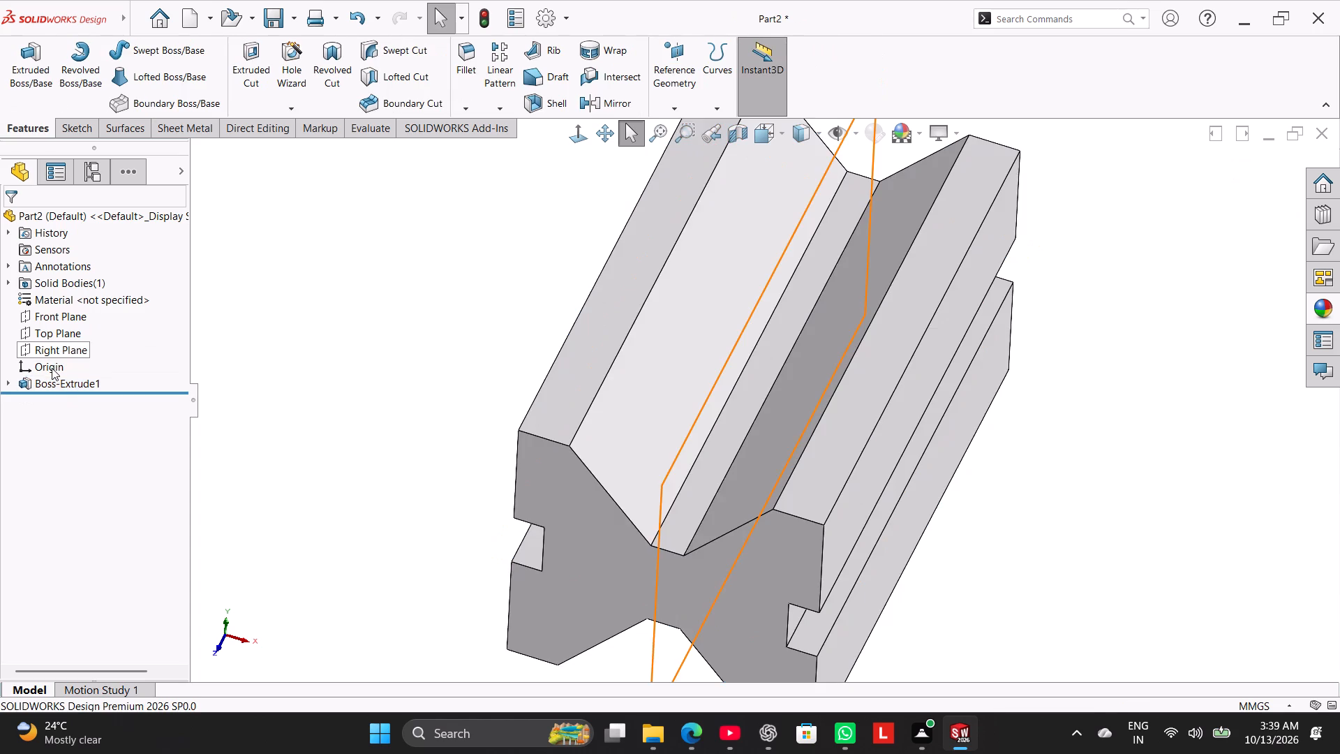
Edit the boss extrusion to a Blind depth of 70 mm in Direction 1 and 30 mm in Direction 2.
click(64, 382)
click(80, 337)
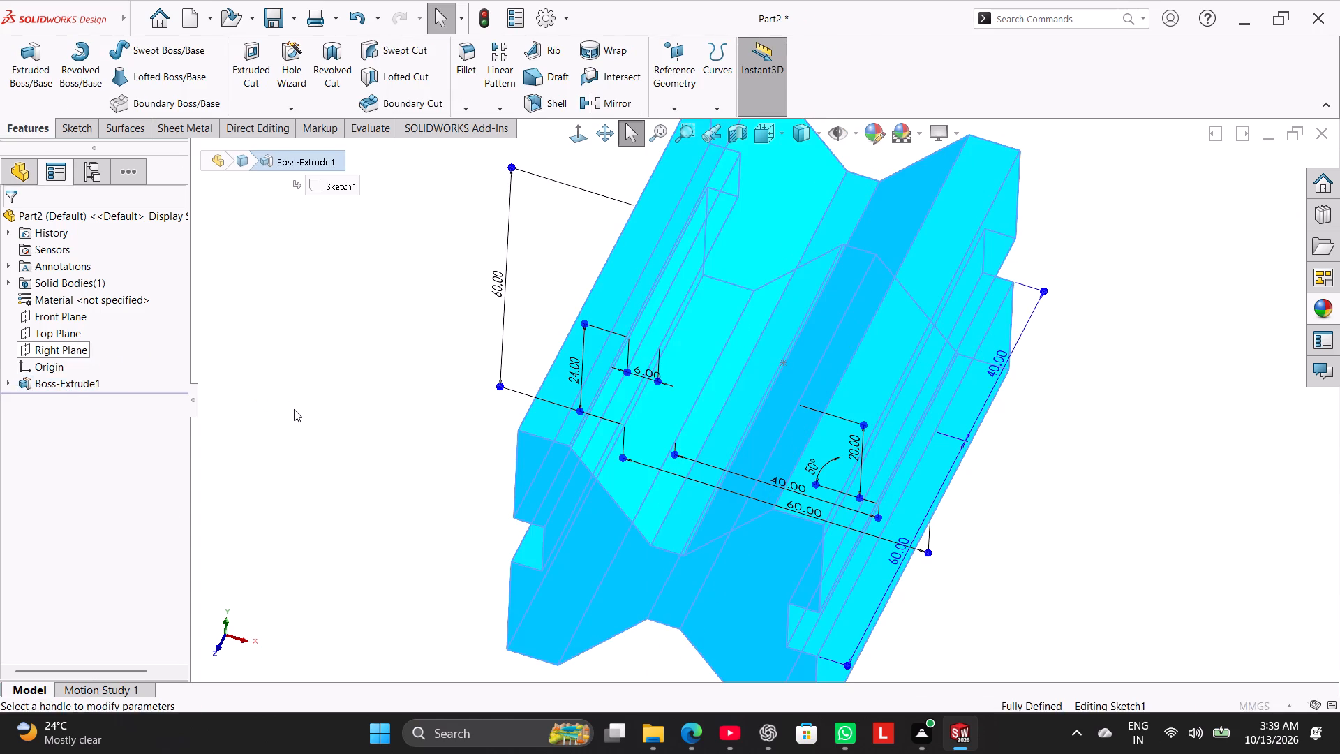
middle_drag(302, 408, 254, 283)
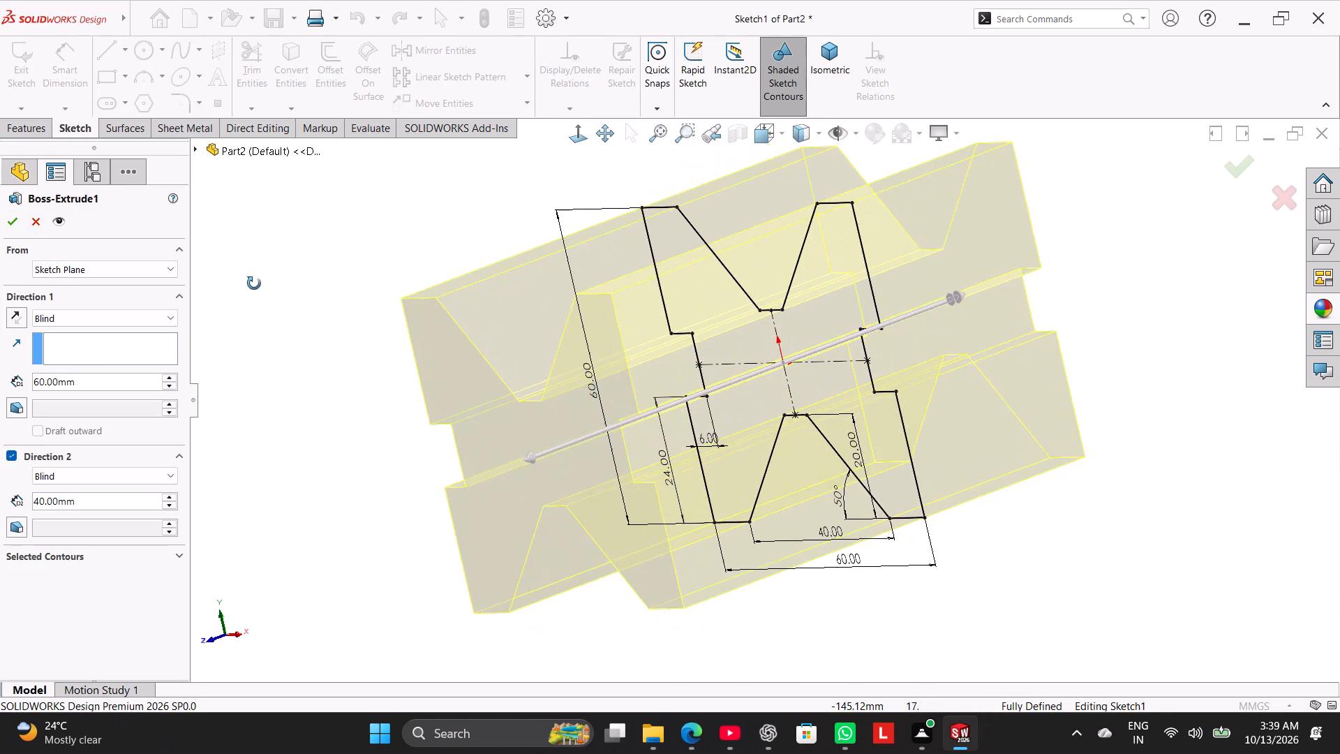
middle_drag(254, 283, 258, 311)
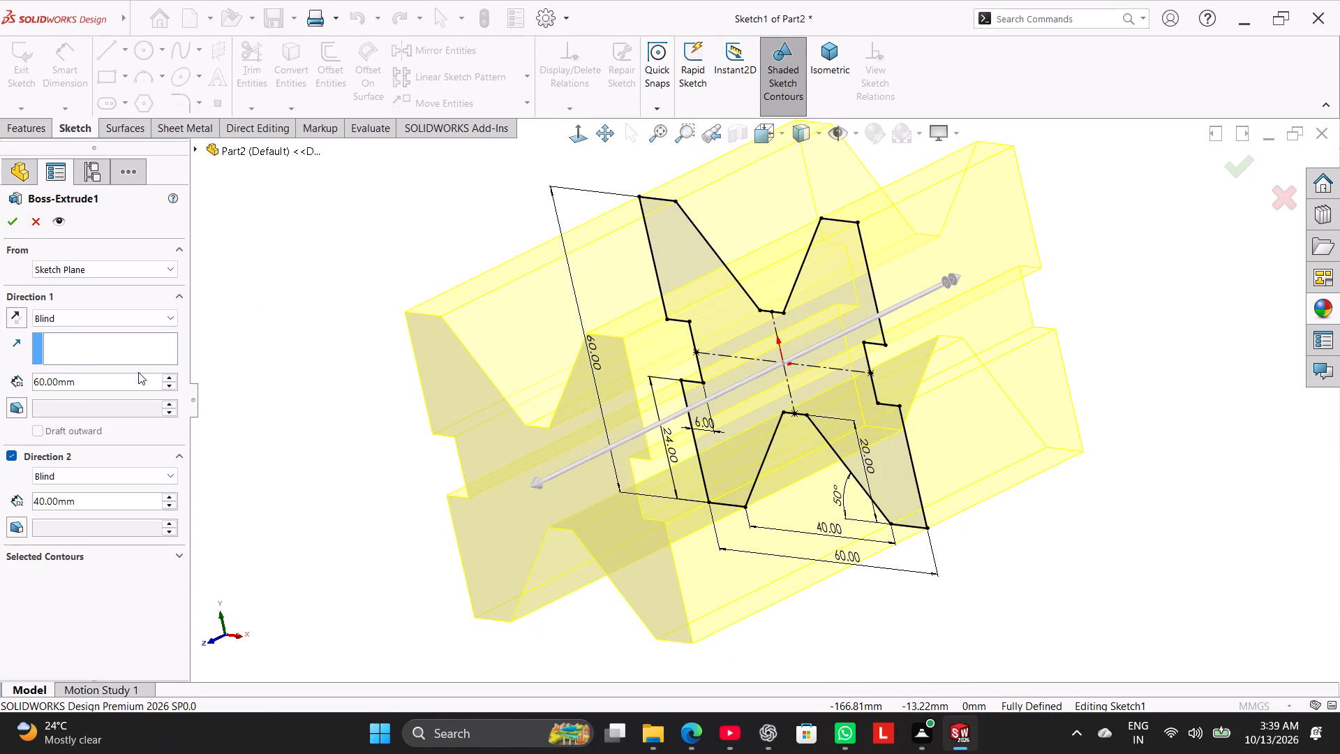
double_click(72, 384)
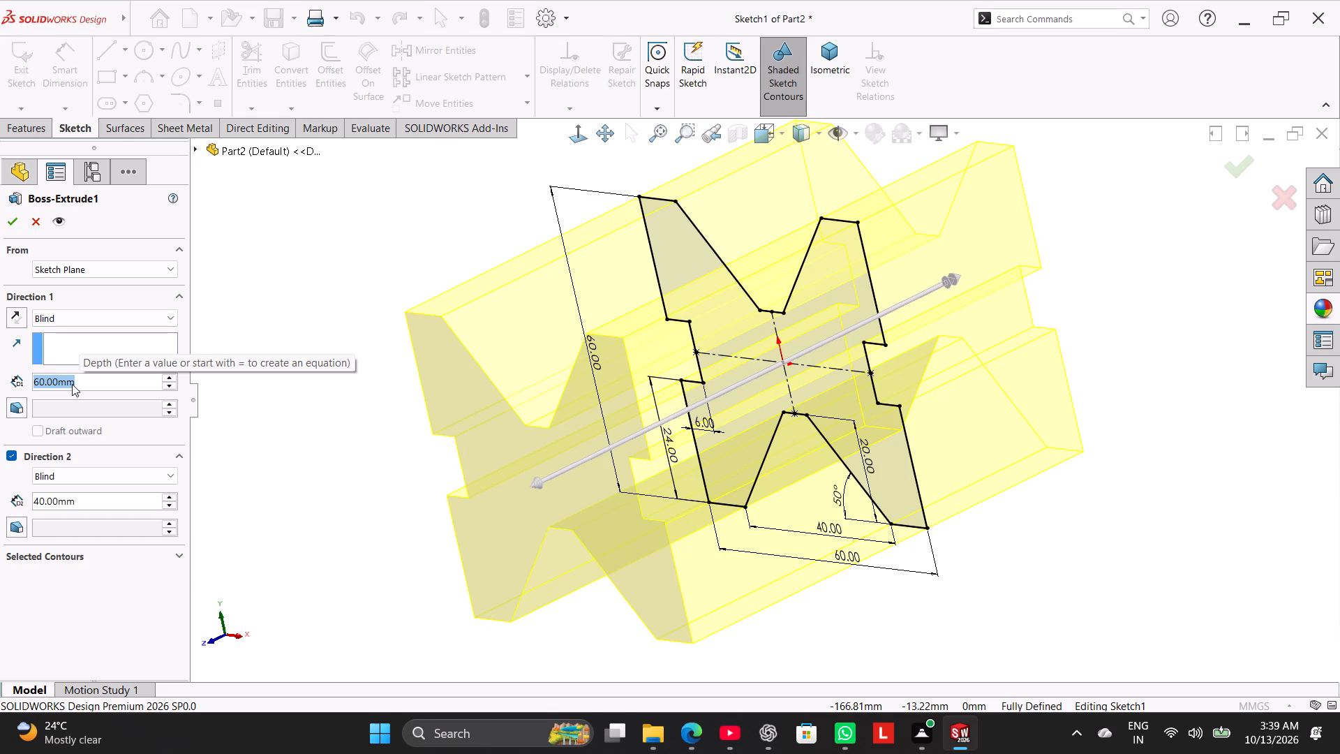
text(70)
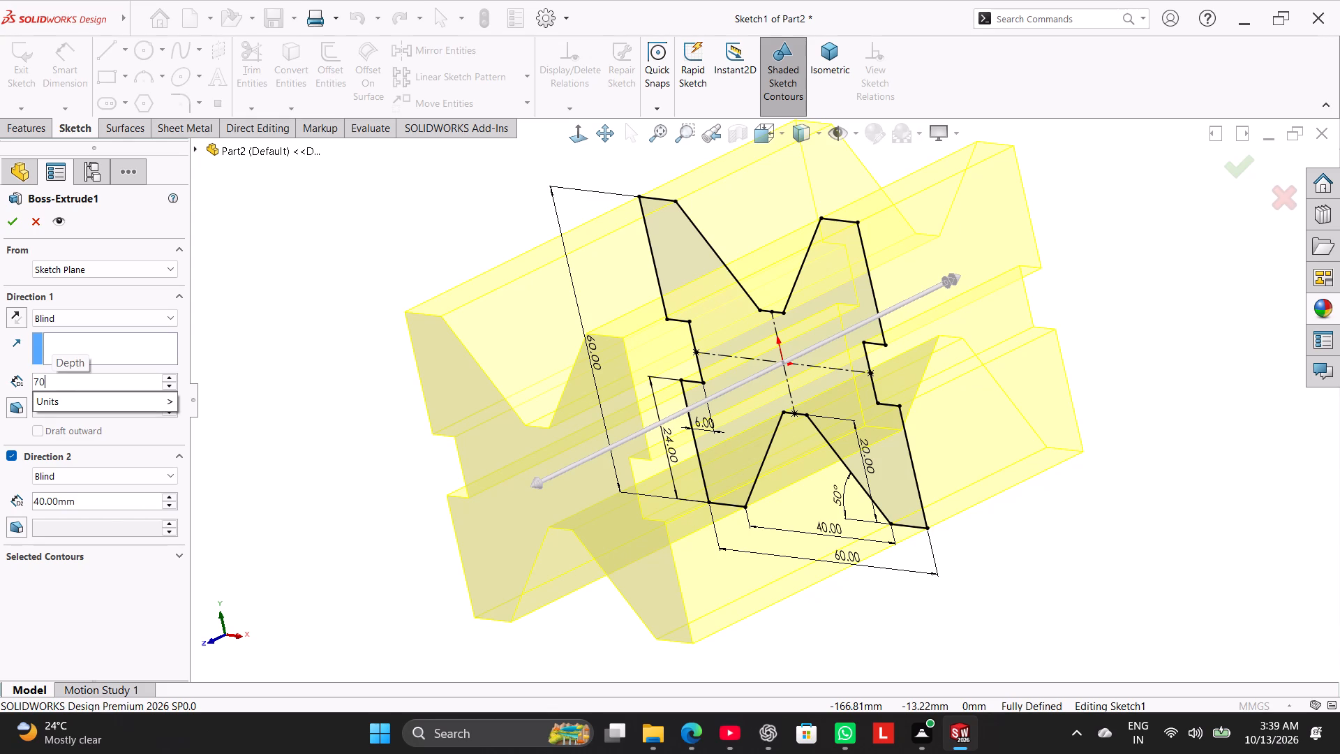
key(0)
key(BackSpace)
key(Return)
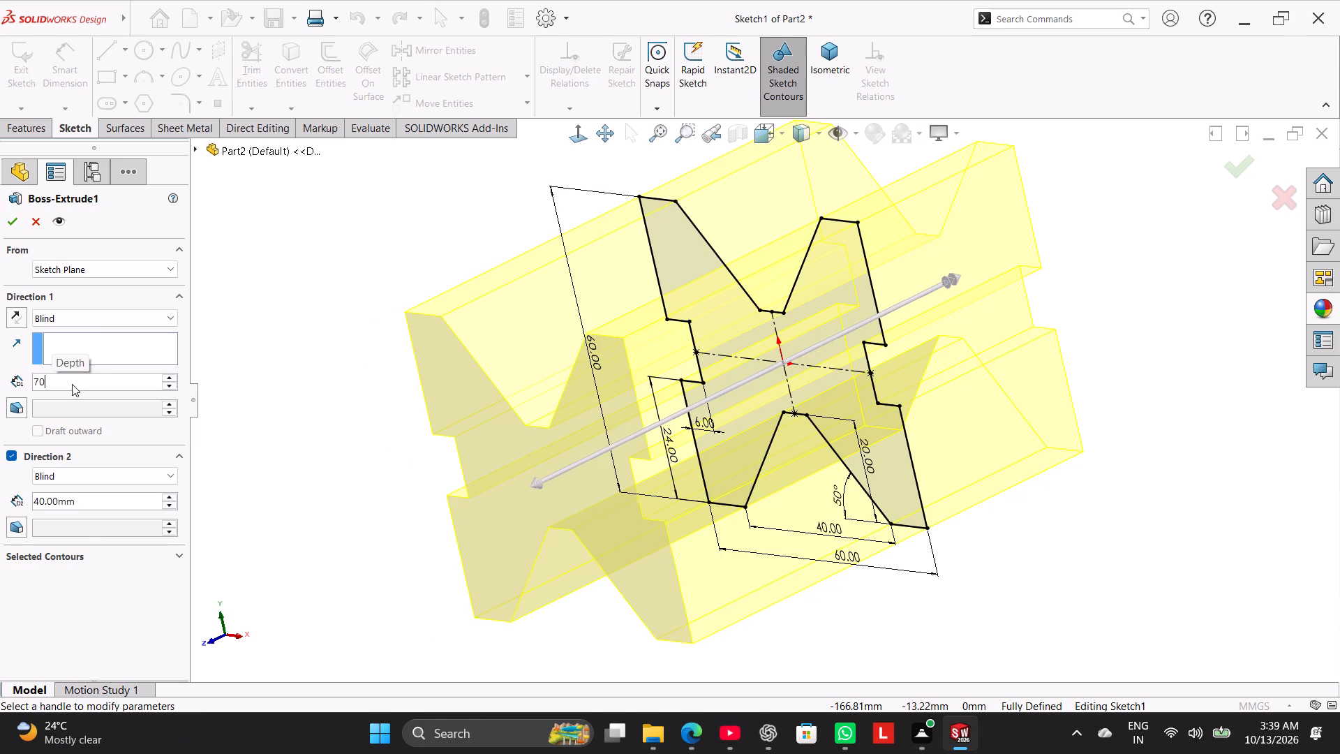
click(131, 510)
double_click(131, 509)
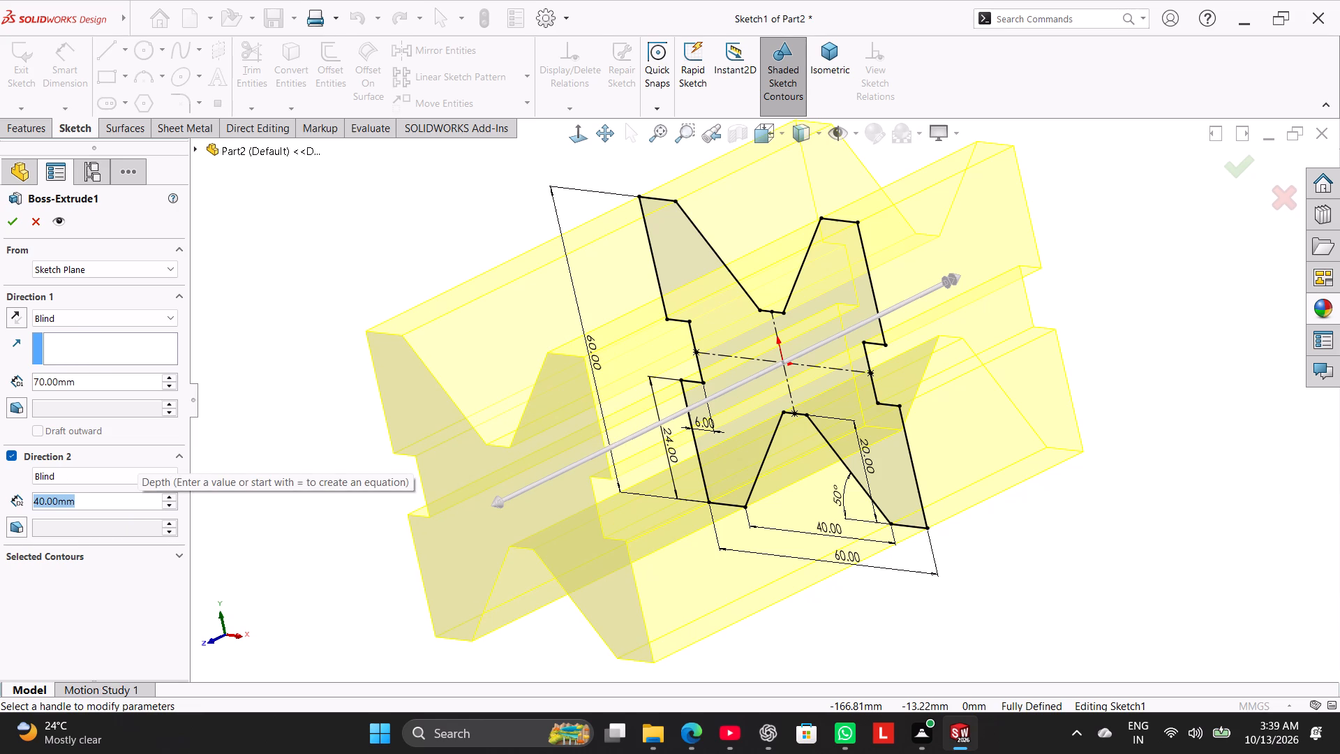
text(30)
key(Return)
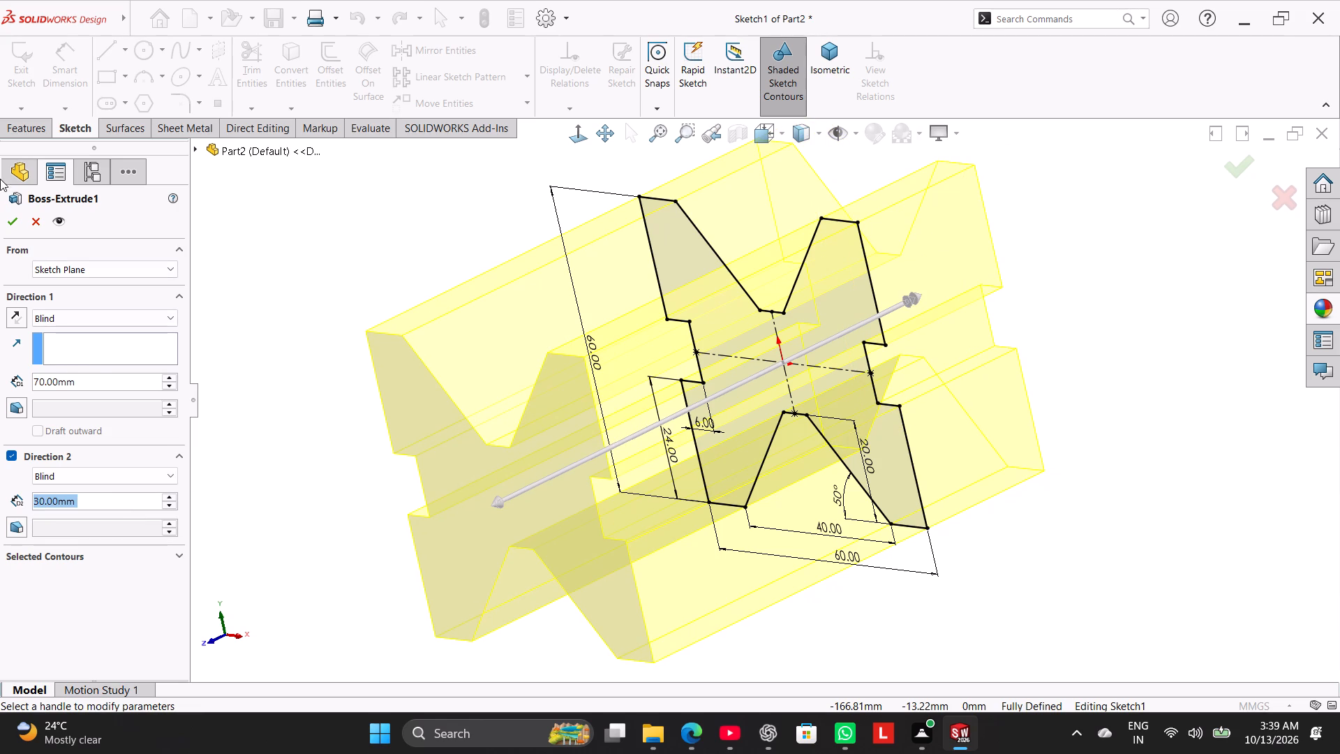
click(8, 222)
On a new Front Plane sketch, draw a horizontal line about 16.65 mm outward from the right notch's lower inner corner and a vertical line about 36.8 mm up.
drag(321, 387, 327, 392)
right_drag(401, 479, 484, 443)
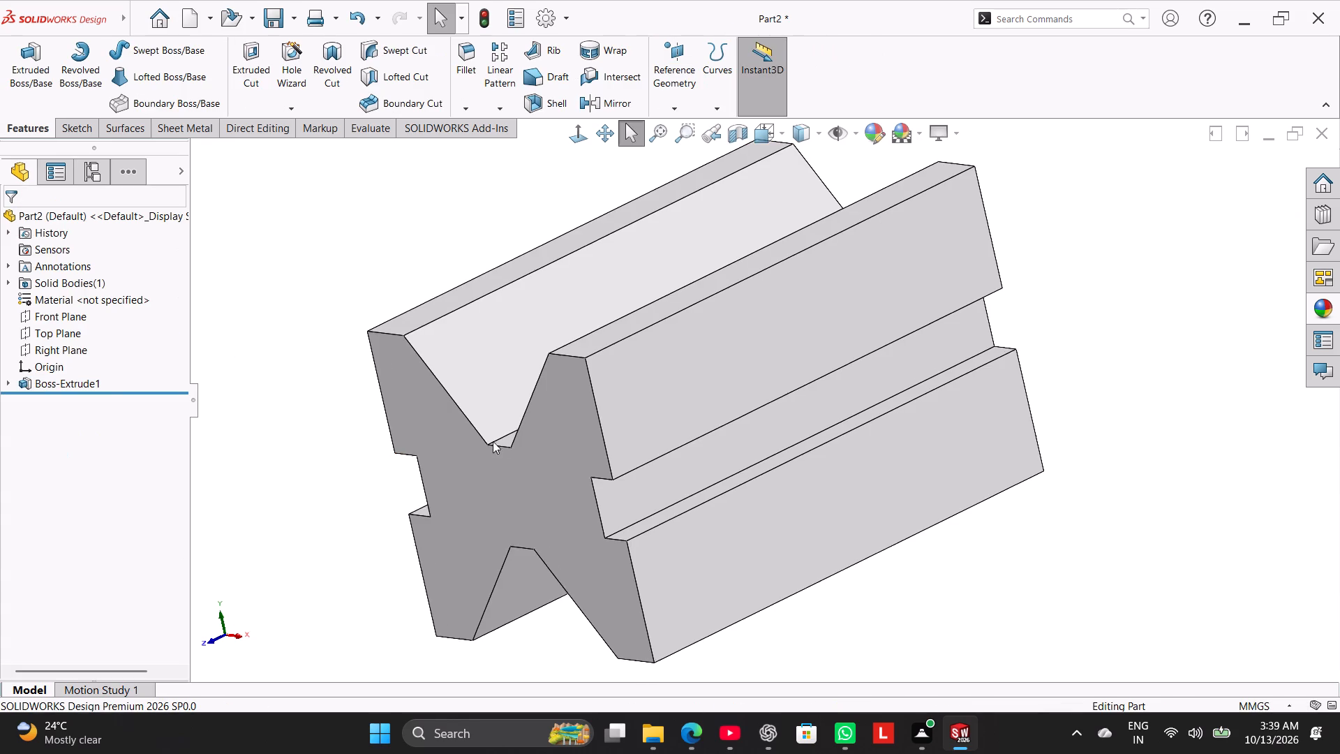
click(80, 316)
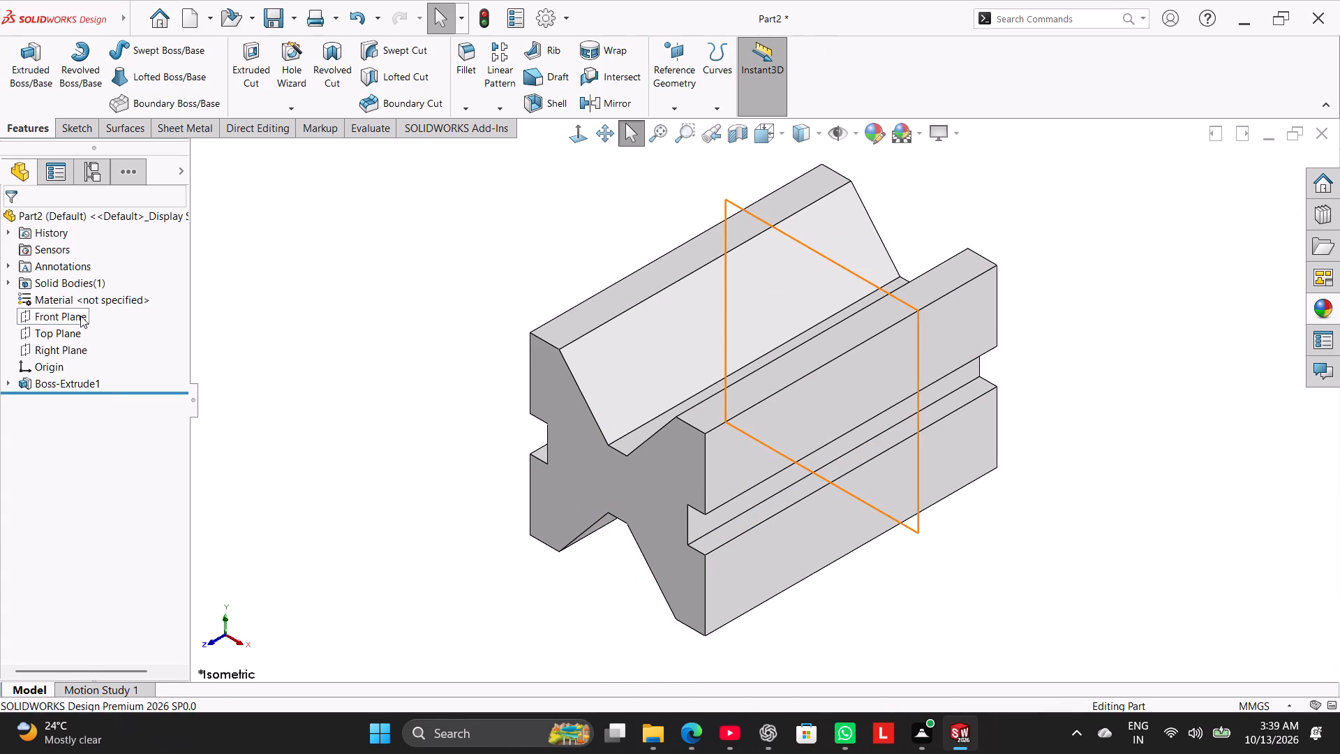
click(97, 299)
click(244, 390)
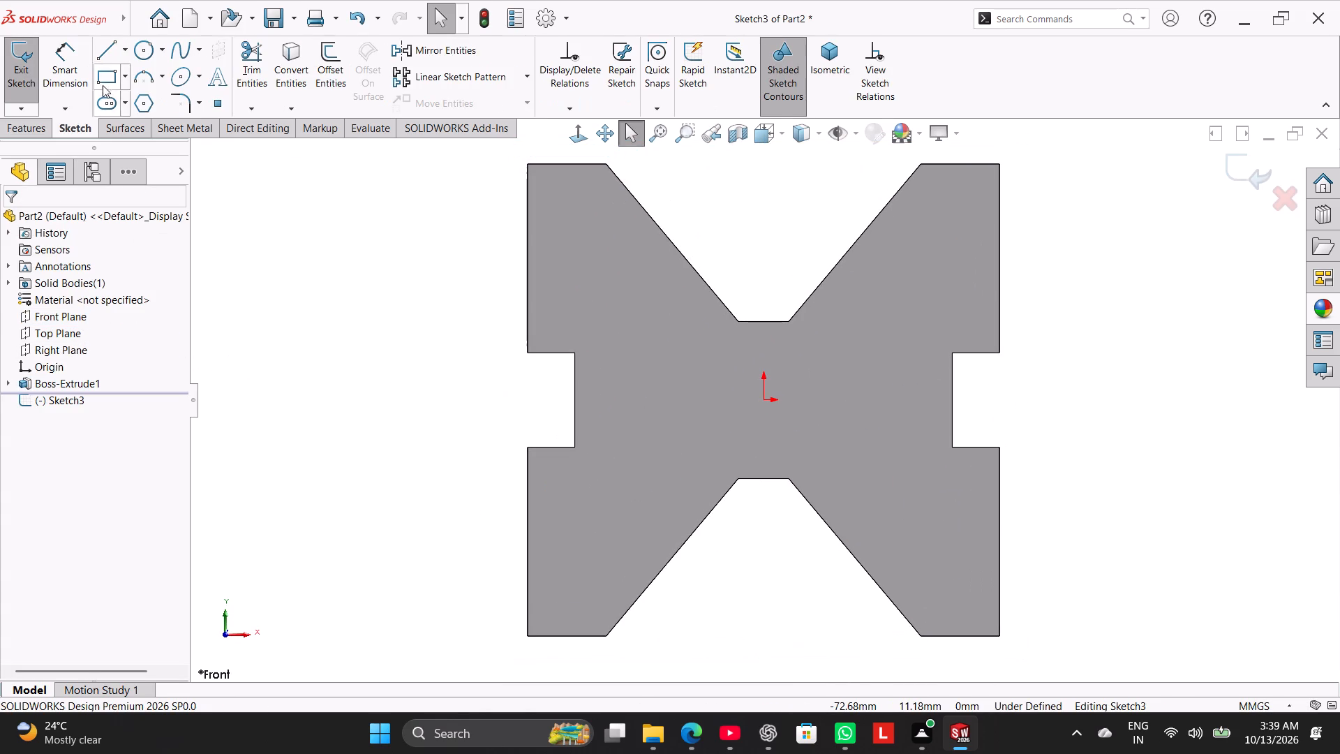
click(96, 52)
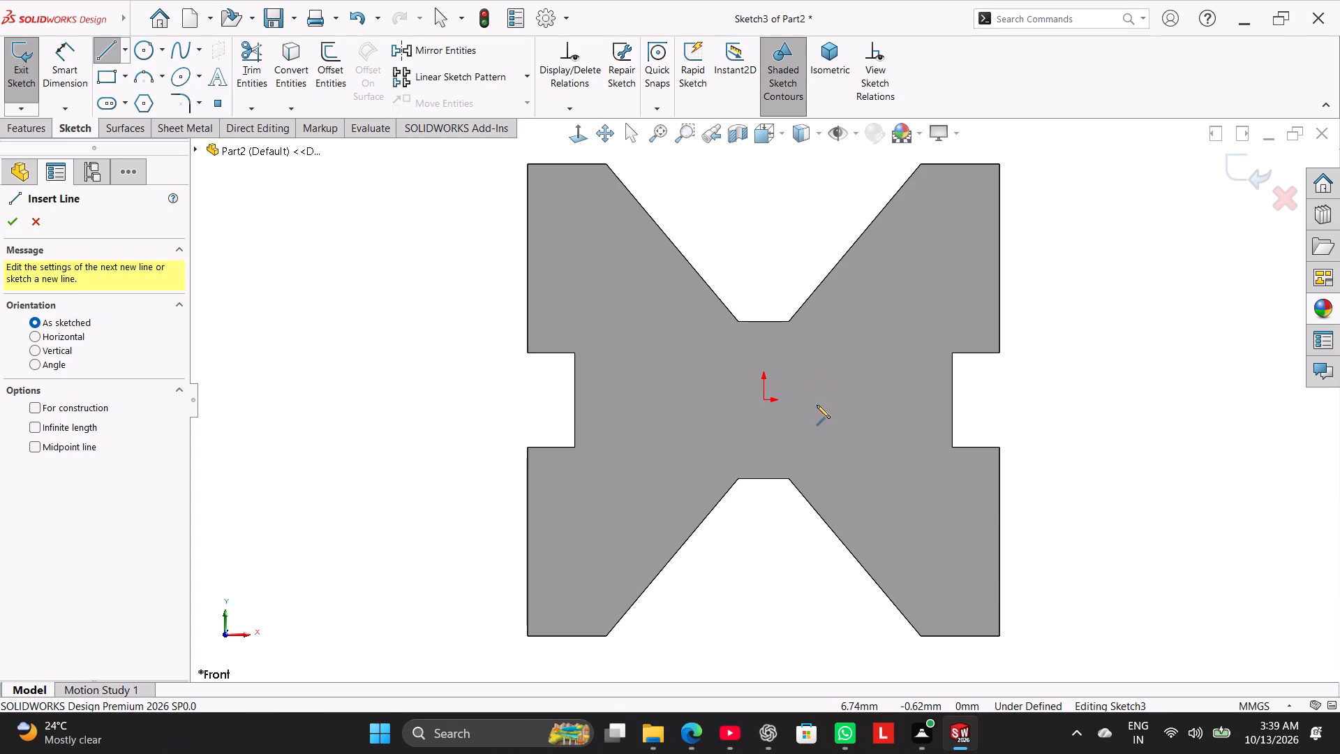
click(953, 447)
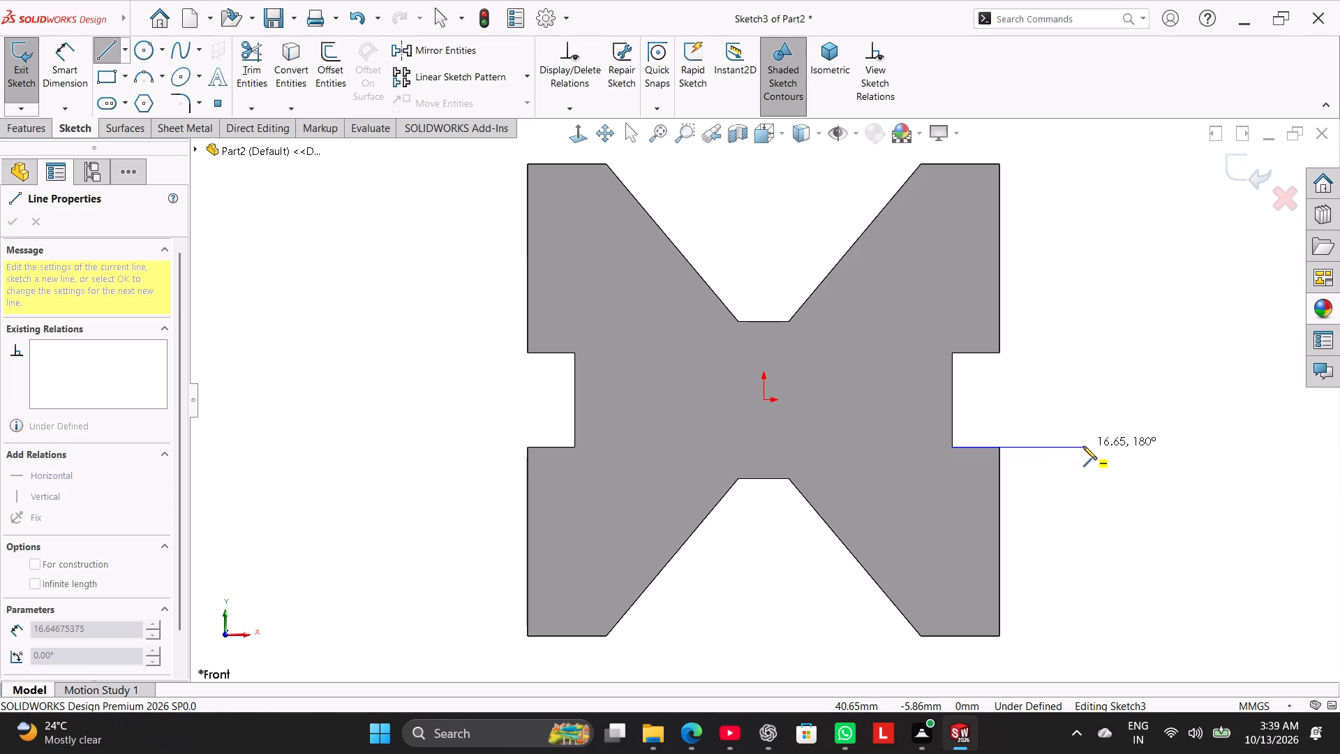
click(1083, 446)
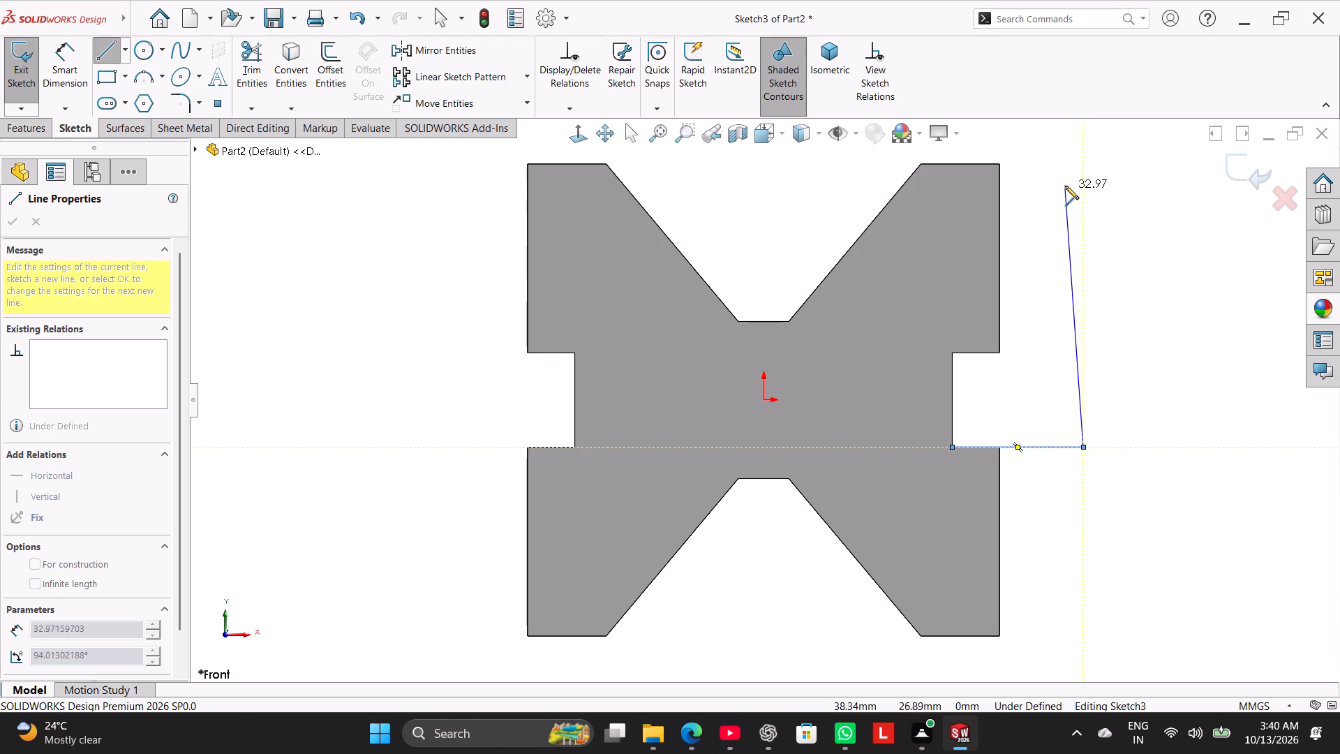
click(1084, 158)
right_click(1144, 221)
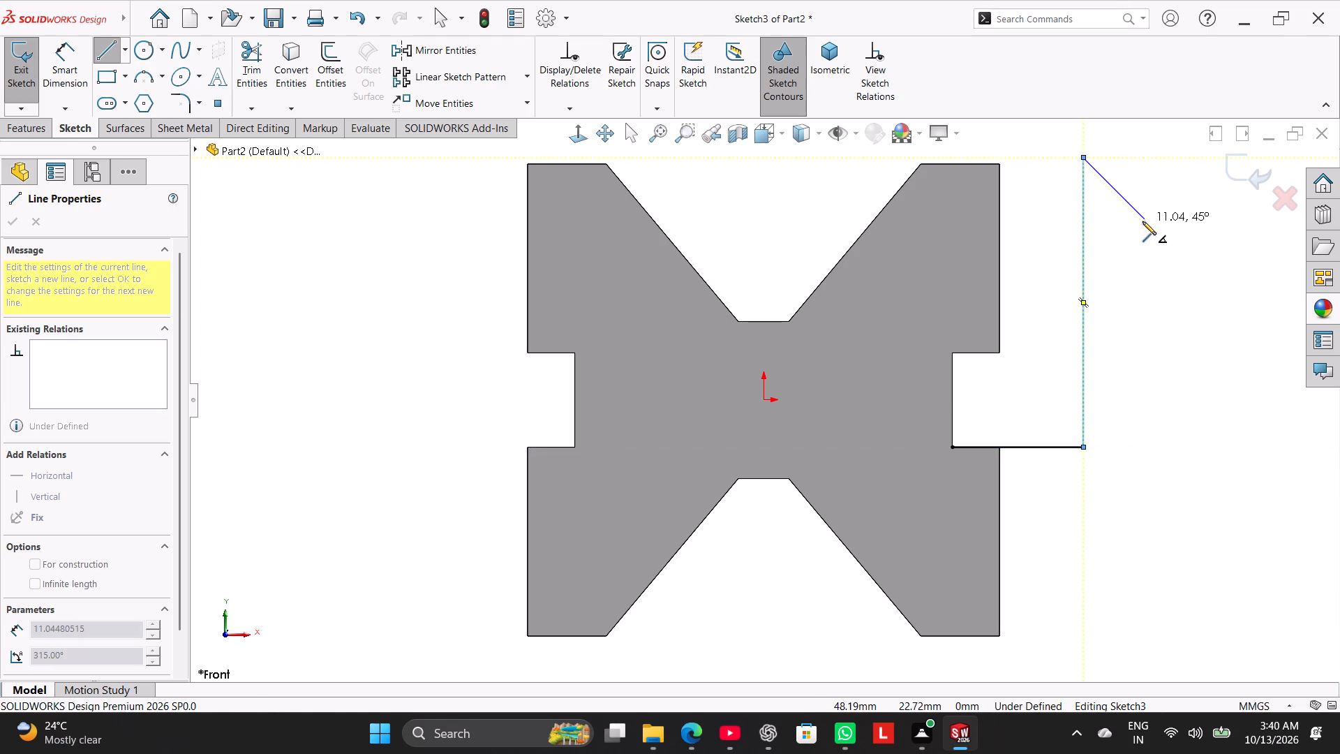
click(1166, 230)
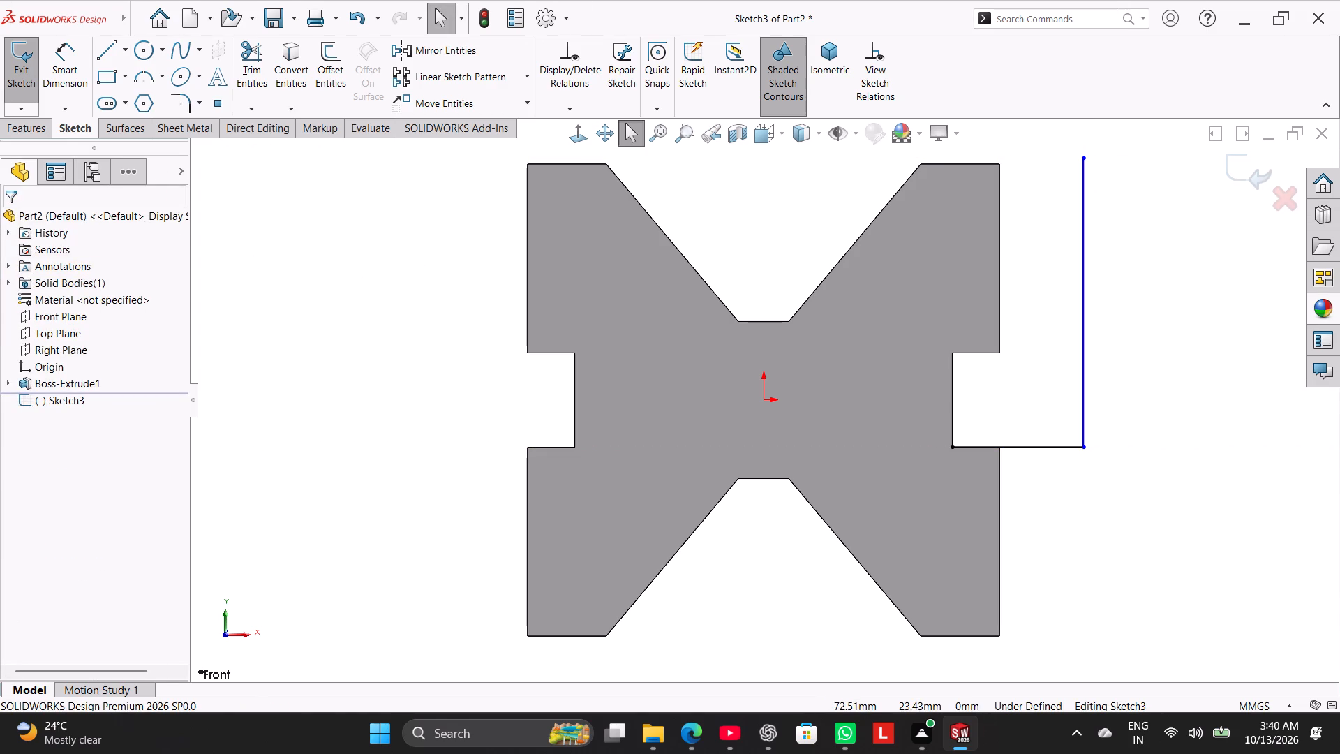
Dimension the new vertical line beside the block and set its length to 36 mm.
click(77, 52)
click(1082, 305)
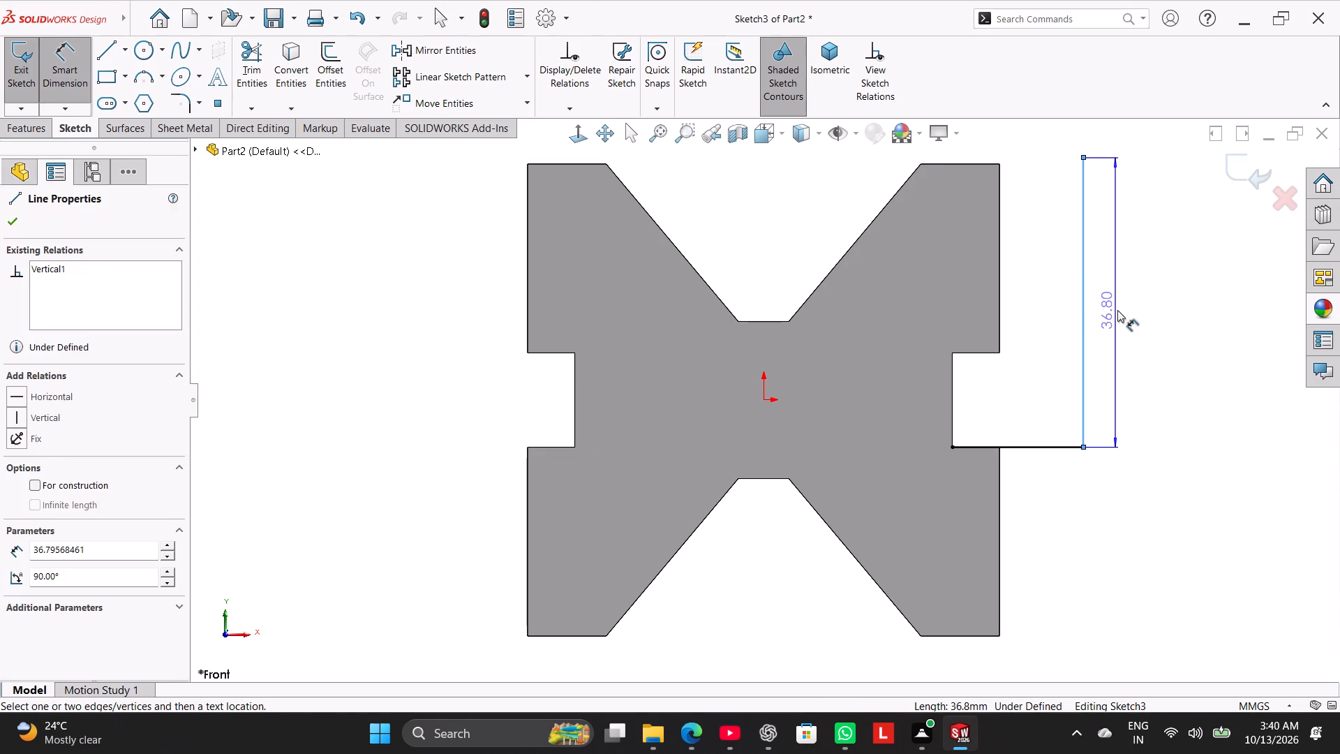
click(1138, 311)
text(36)
key(Return)
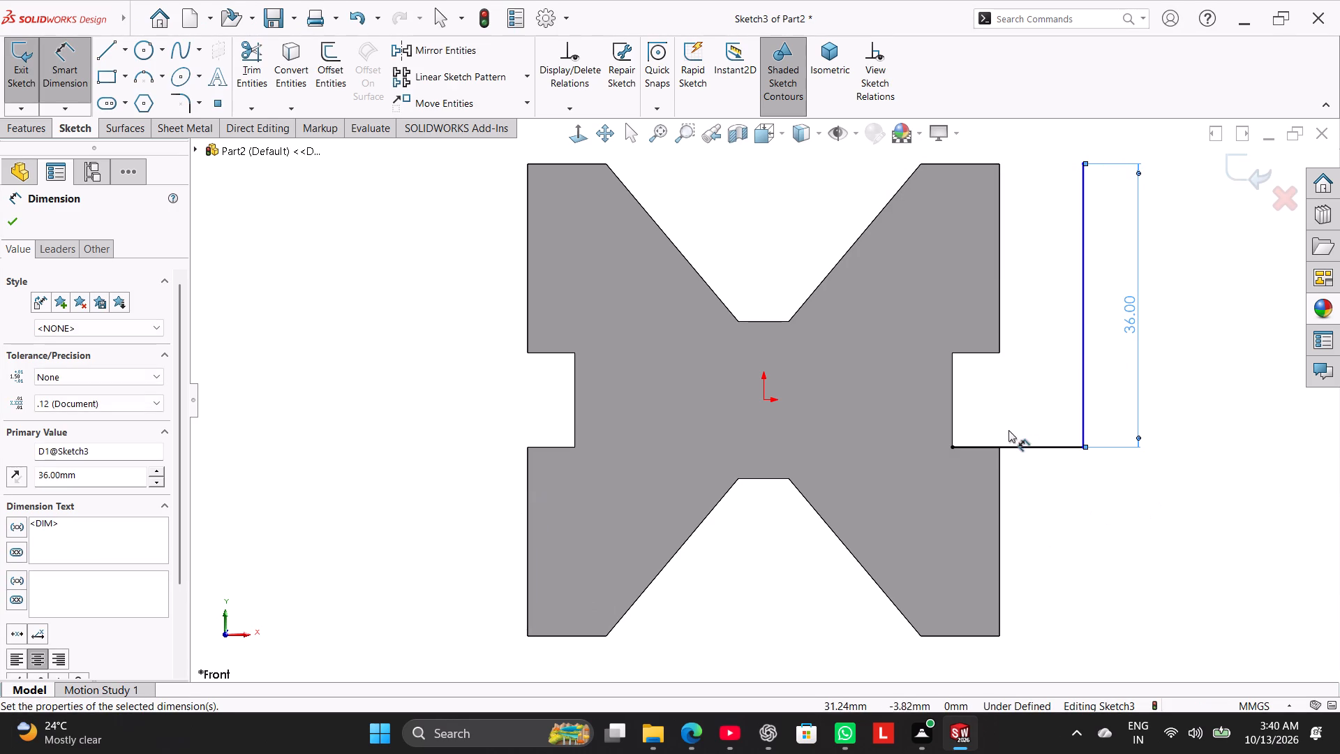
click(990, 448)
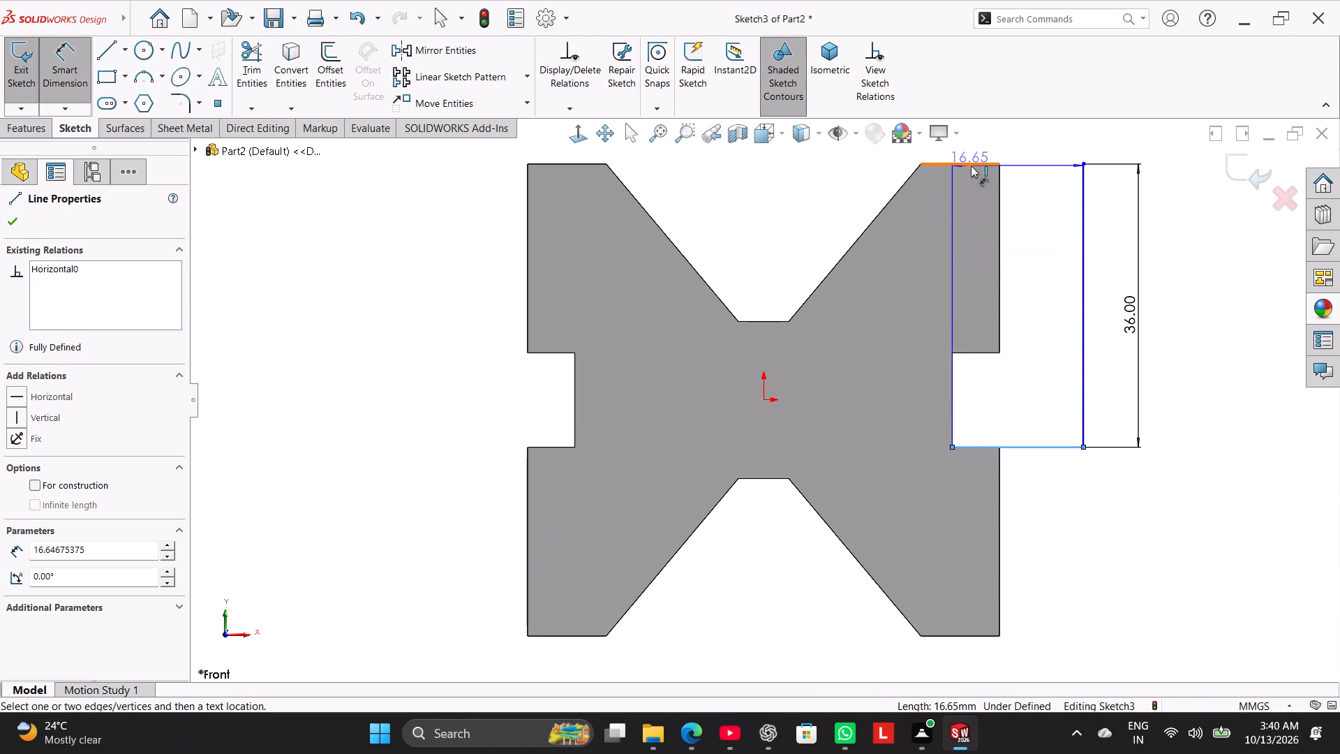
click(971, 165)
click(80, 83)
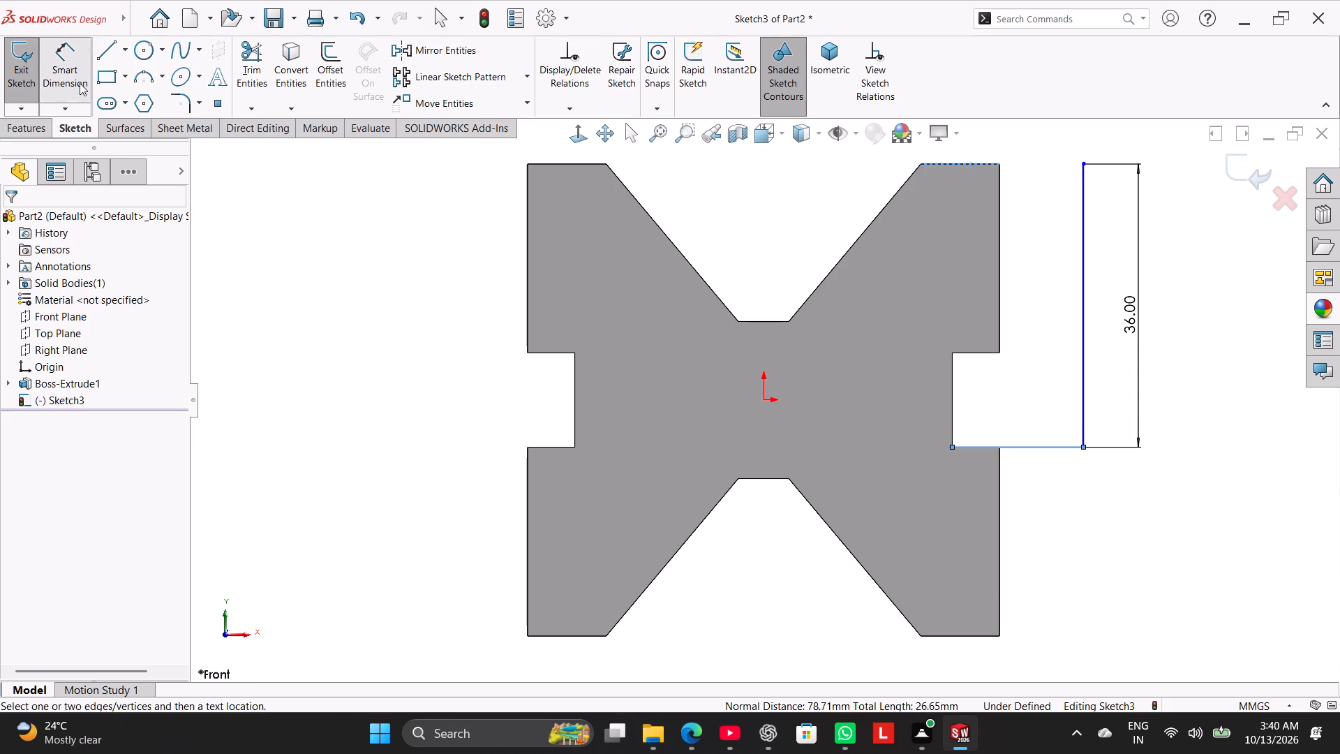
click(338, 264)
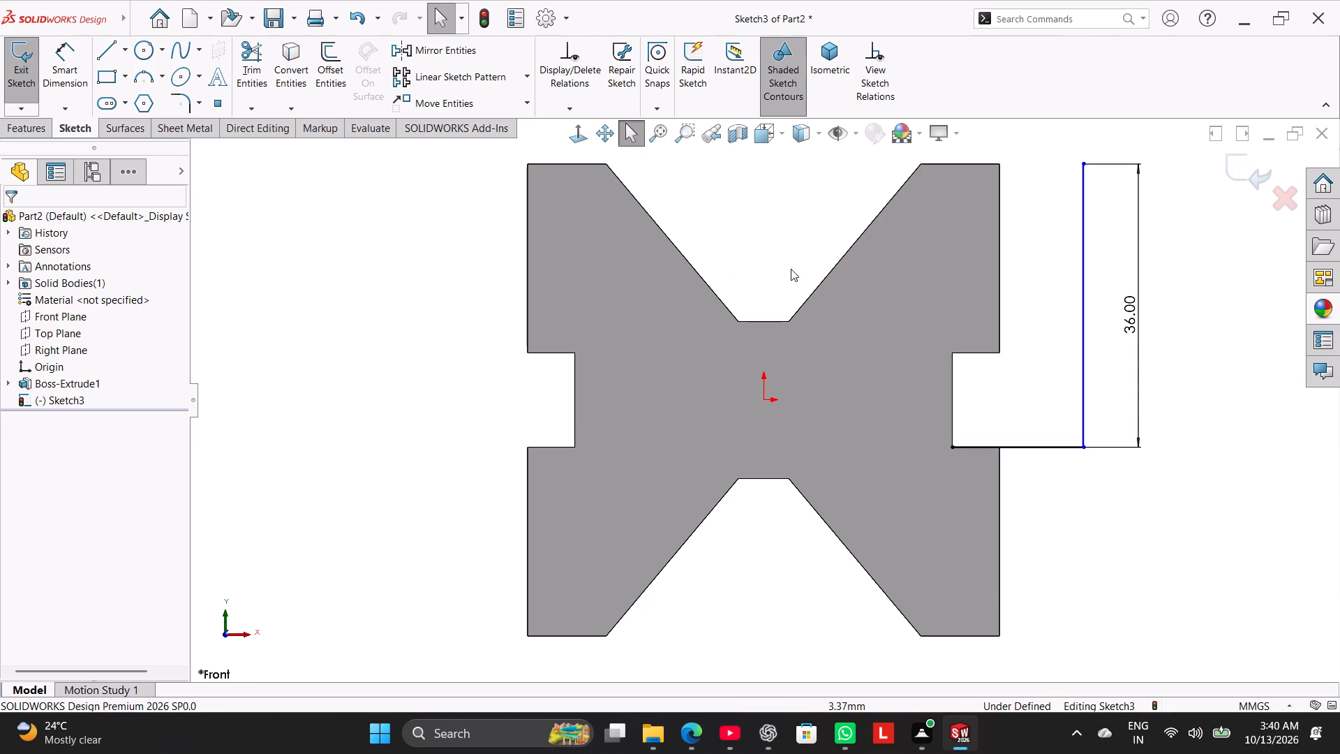
Convert the right notch's inner vertical edge, its upper horizontal edge and the block's outer vertical edge above it into sketch lines.
click(299, 57)
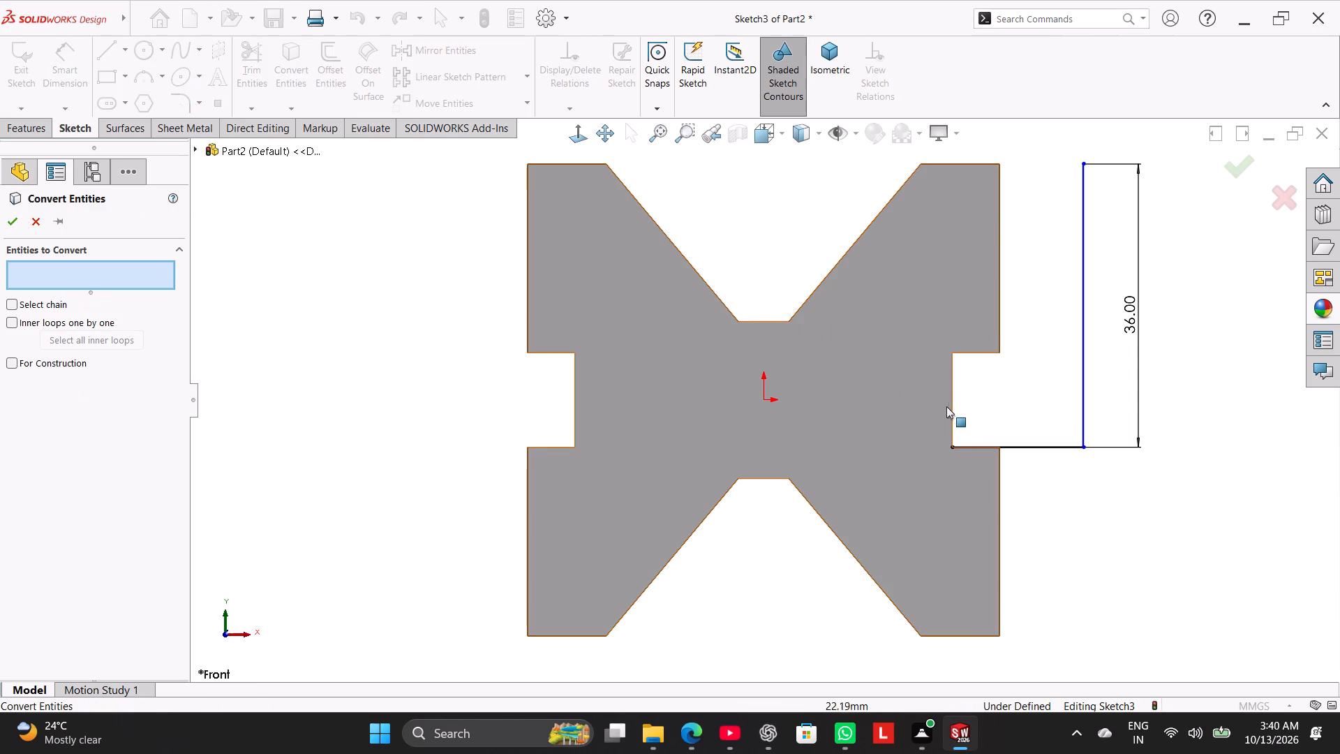
click(952, 413)
click(963, 354)
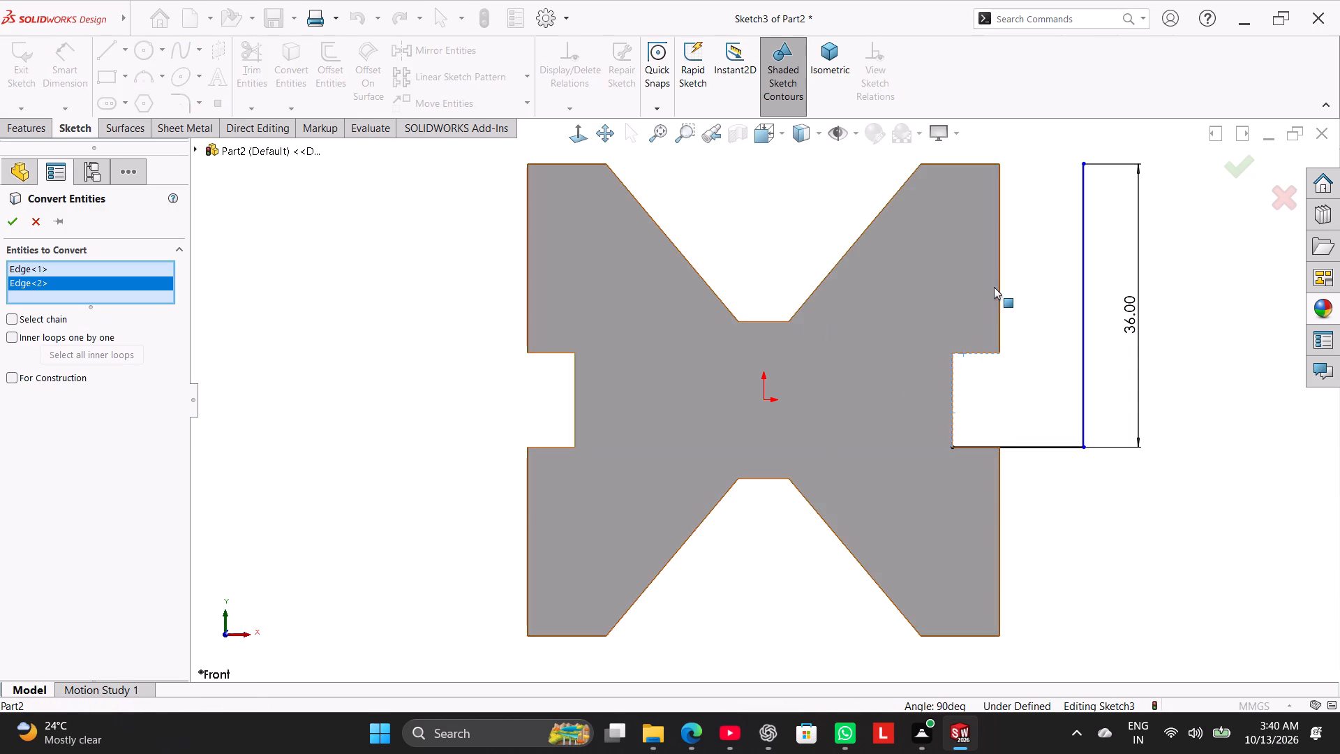
click(999, 292)
click(12, 222)
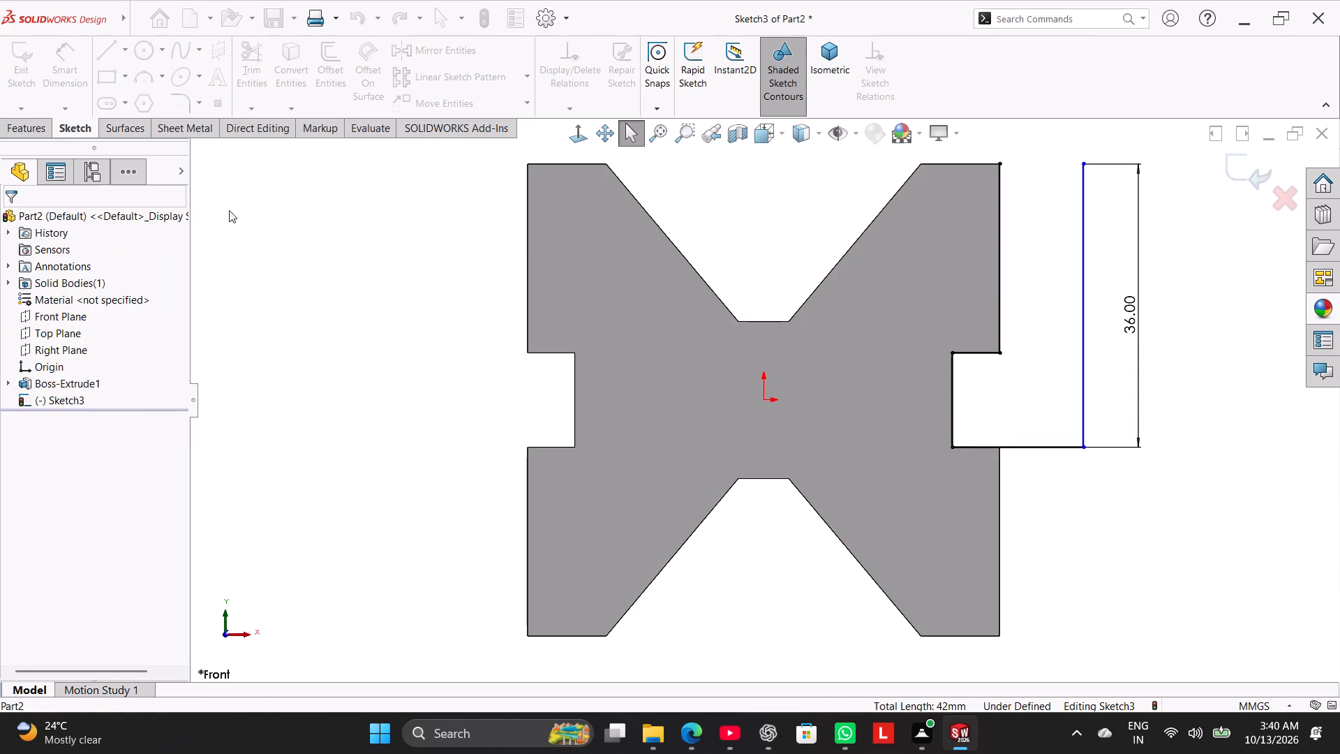
Draw a vertical construction centerline from the origin up to a point above the block's top.
click(123, 55)
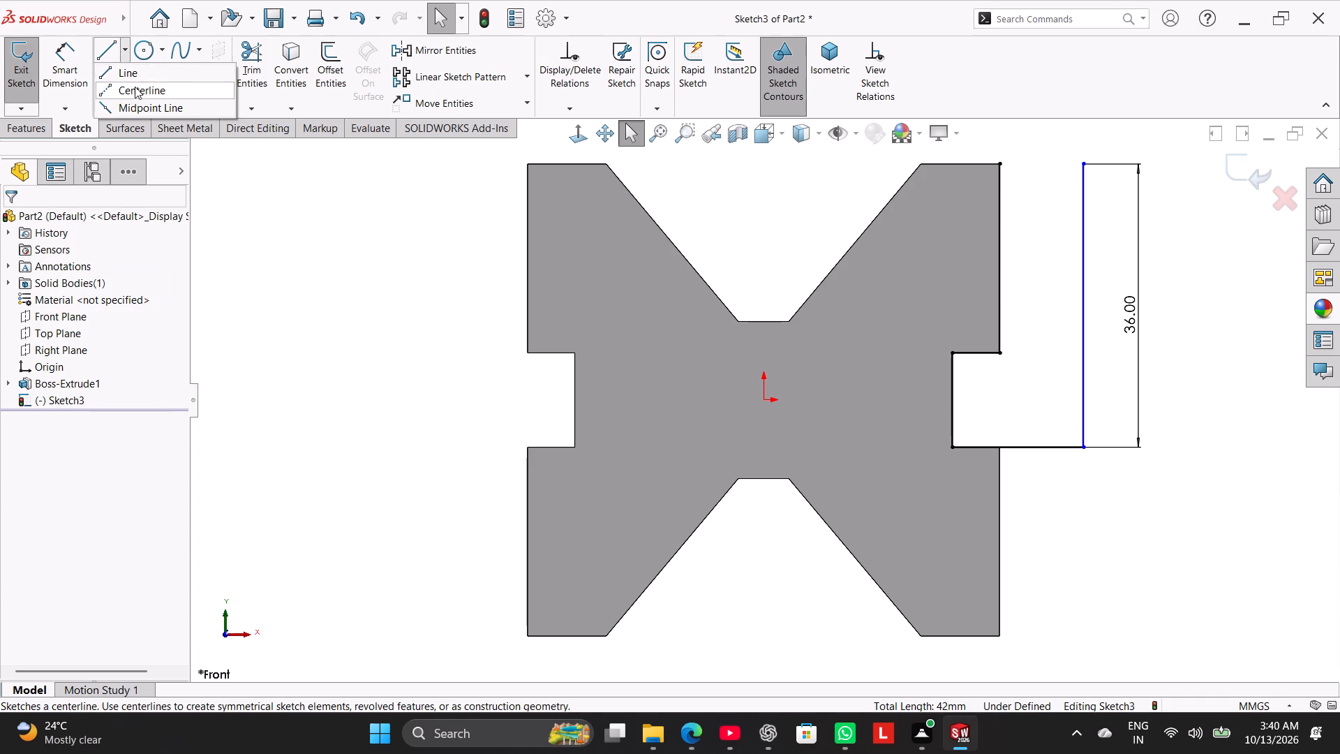
click(135, 87)
click(764, 399)
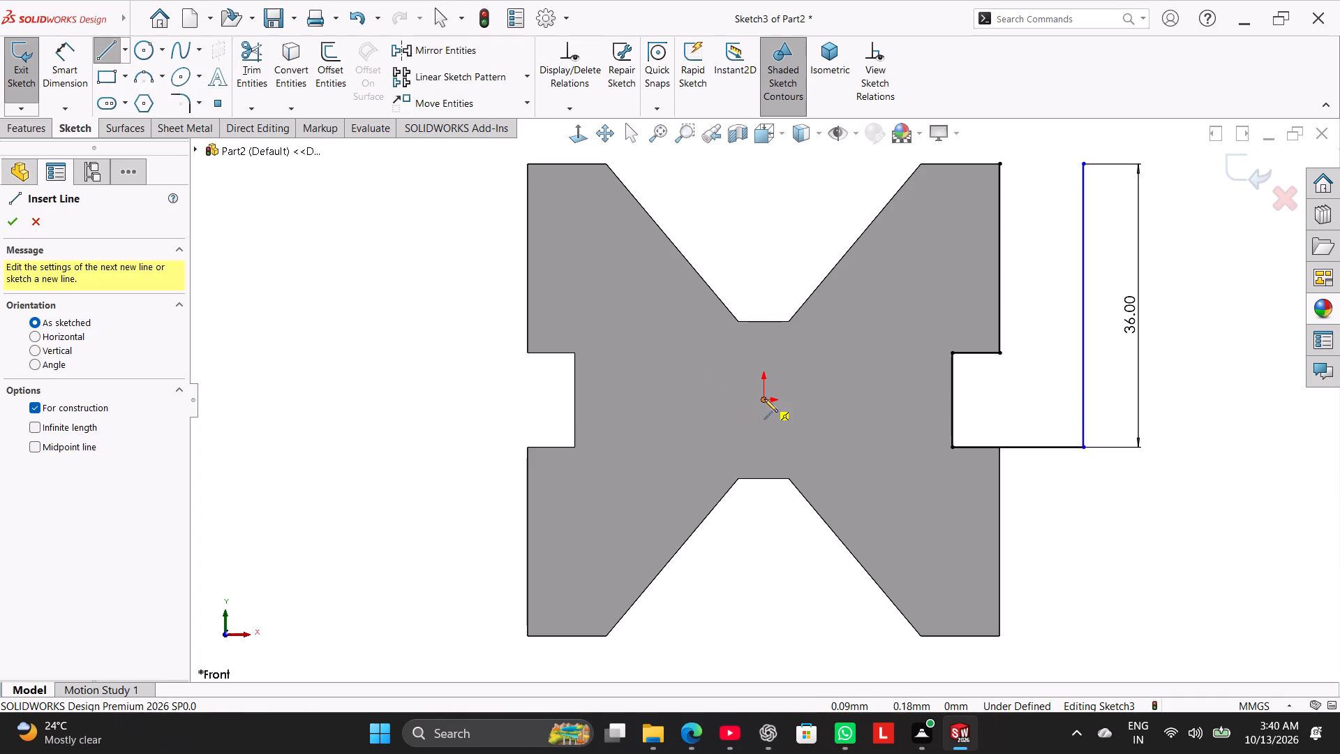
scroll(761, 173, up, 2)
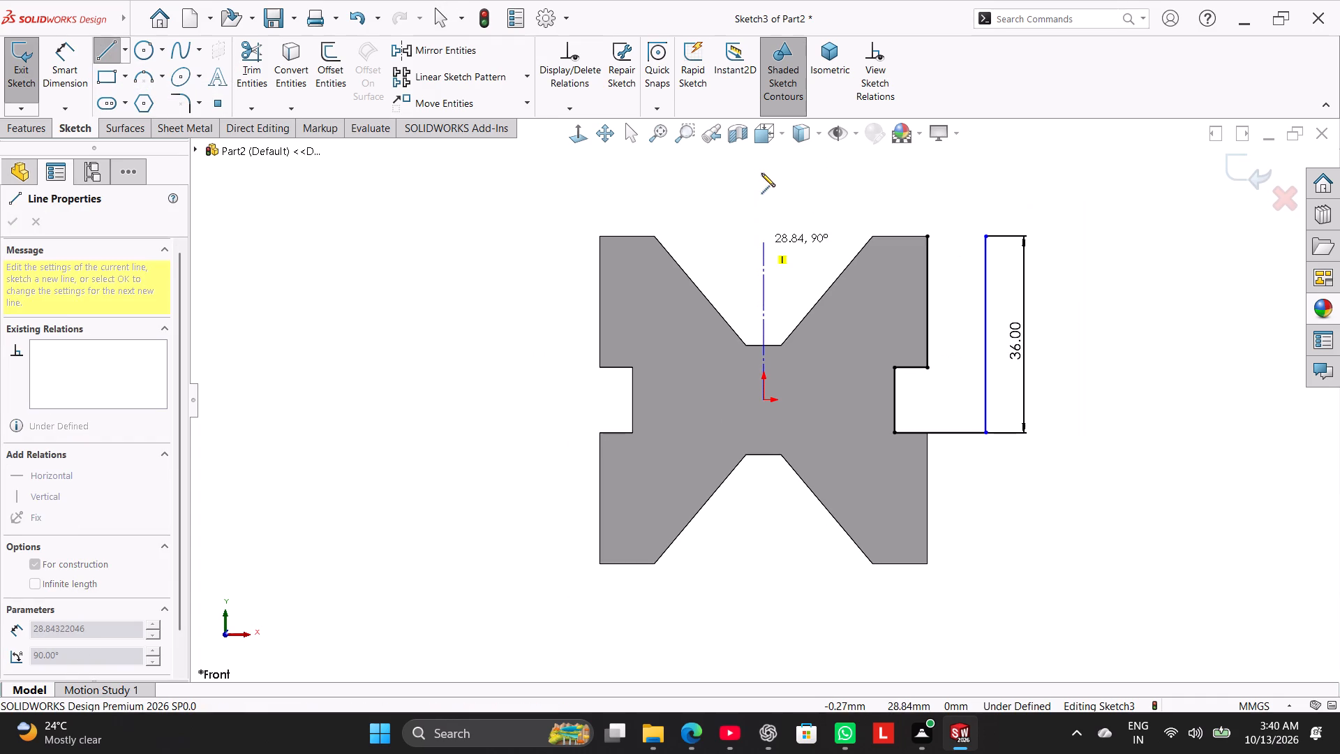
click(766, 207)
right_click(472, 270)
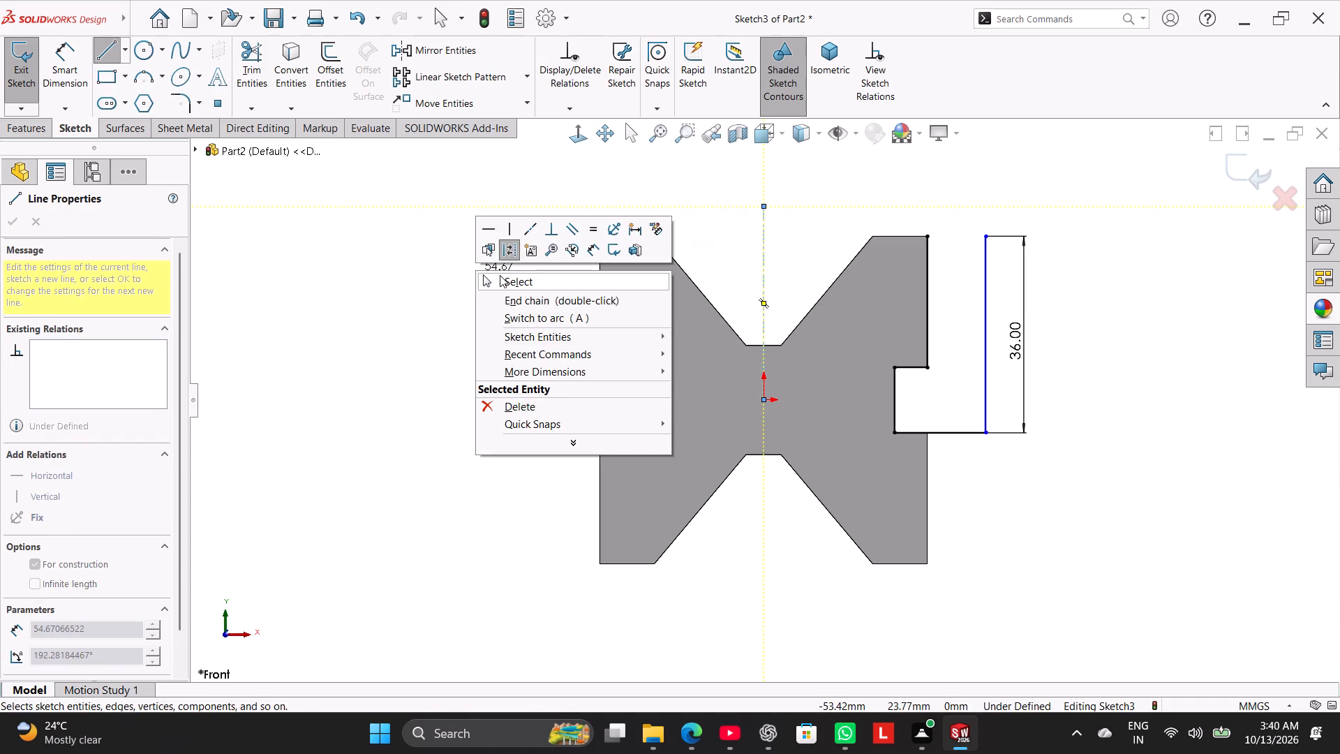
click(500, 275)
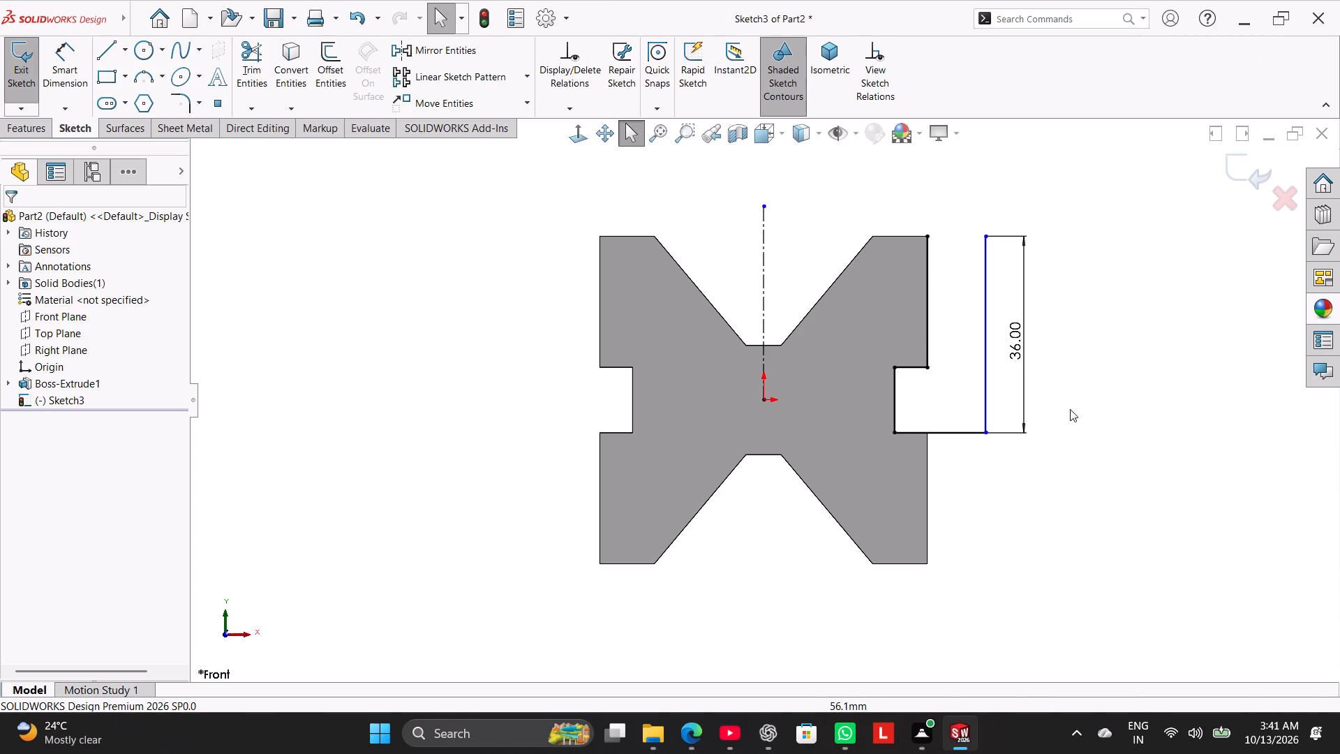
Delete the five sketch lines of the right side notch profile together with its 36 mm dimension.
drag(1093, 485, 892, 243)
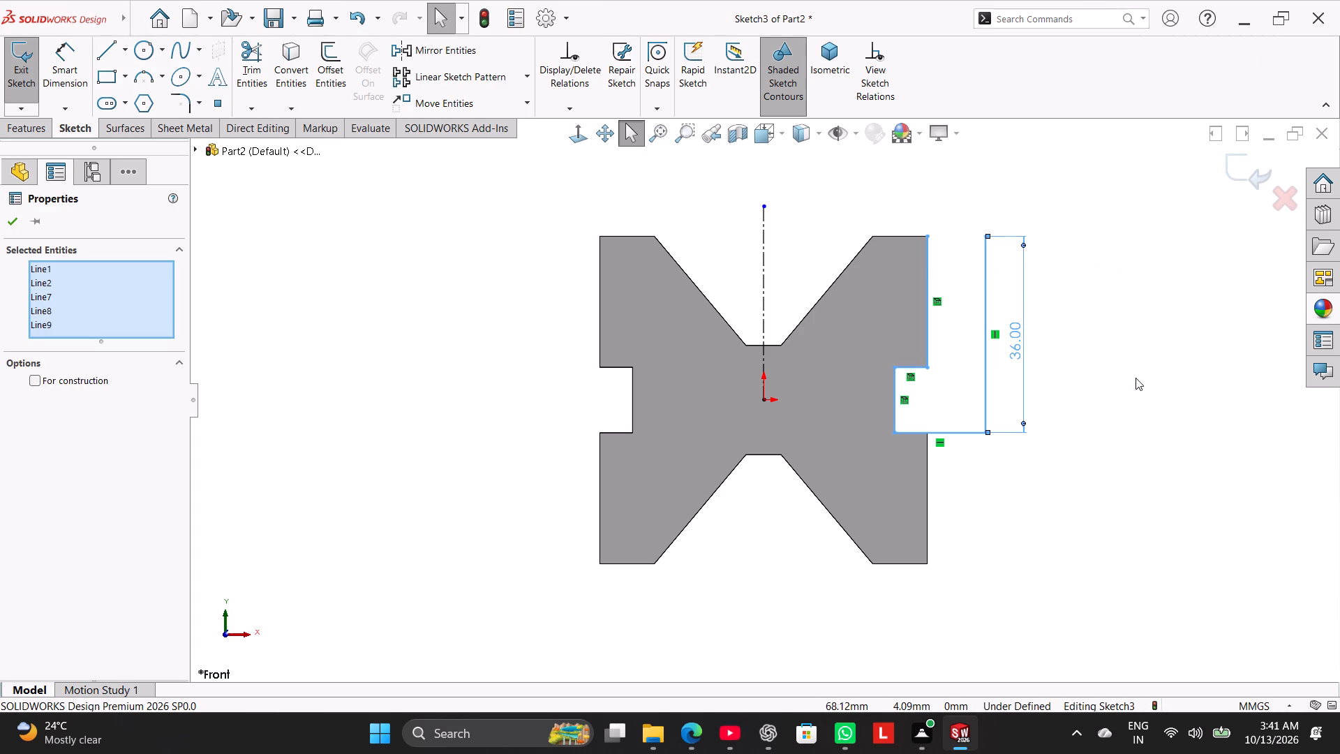
right_click(1136, 378)
click(1187, 559)
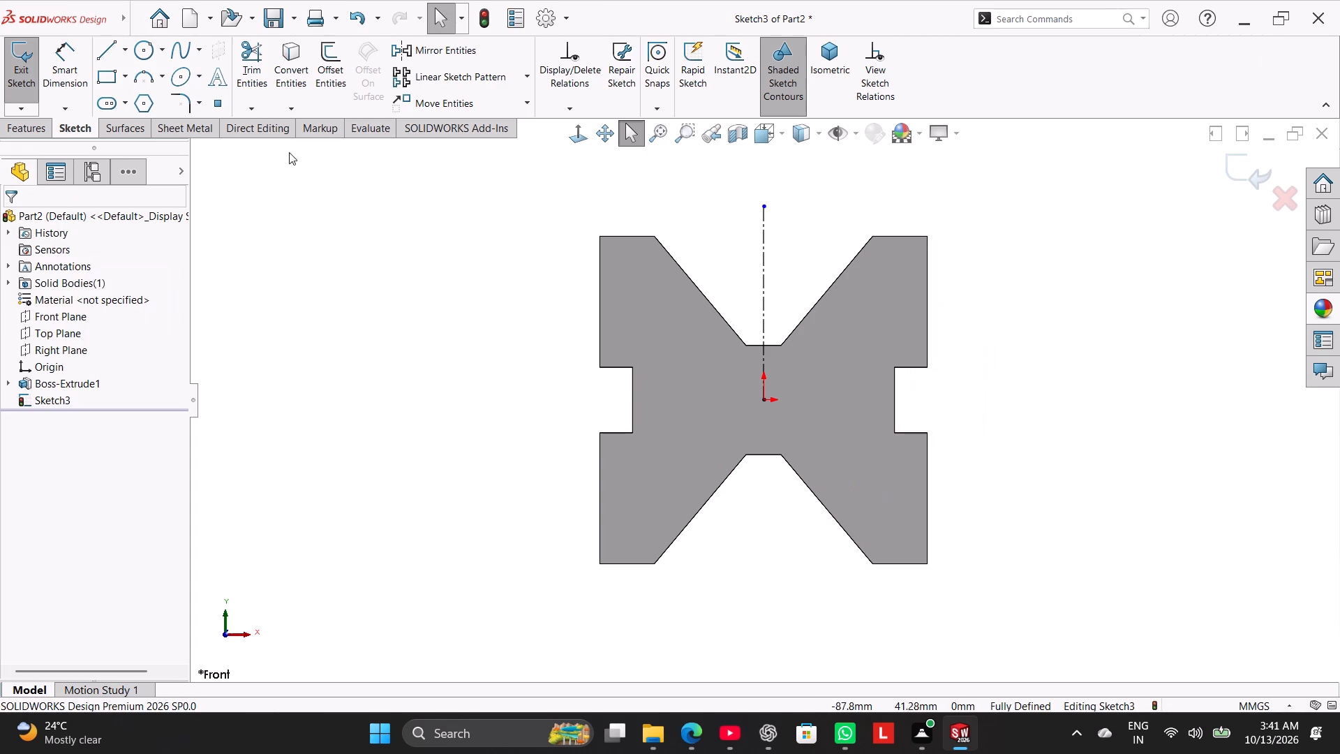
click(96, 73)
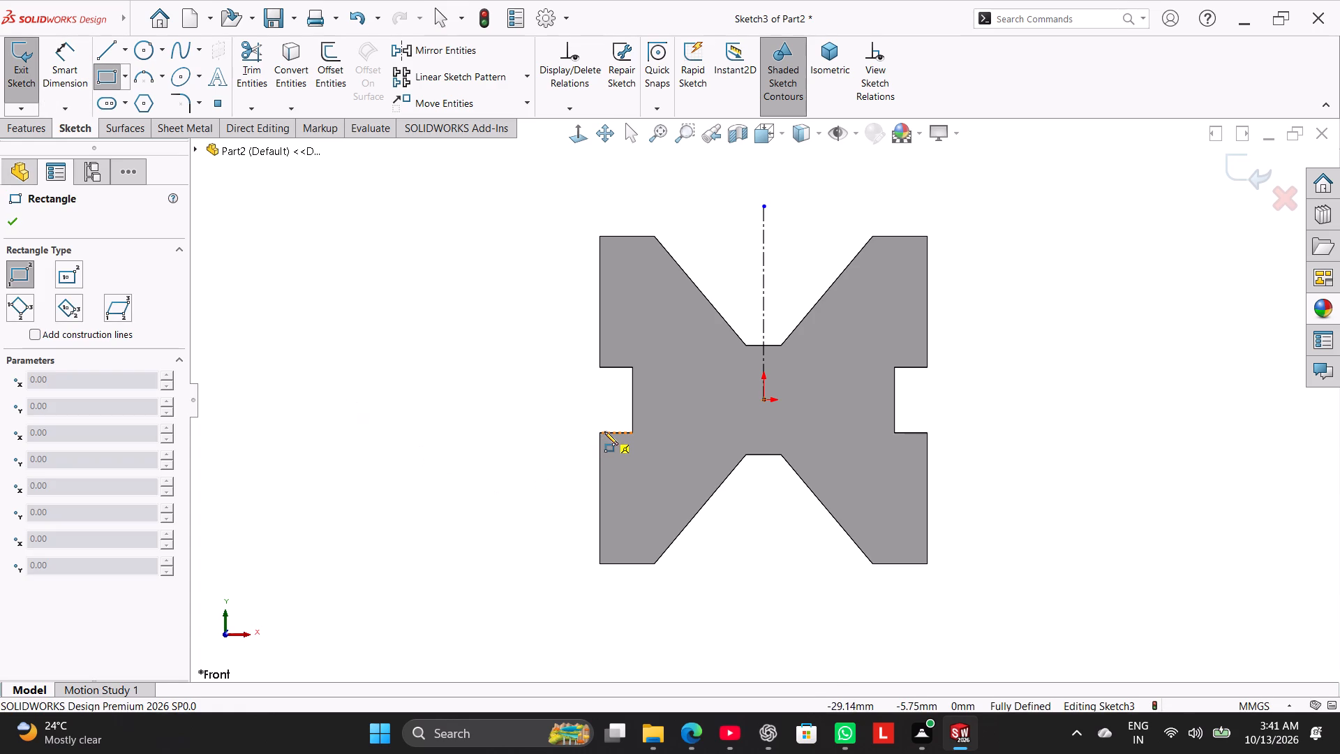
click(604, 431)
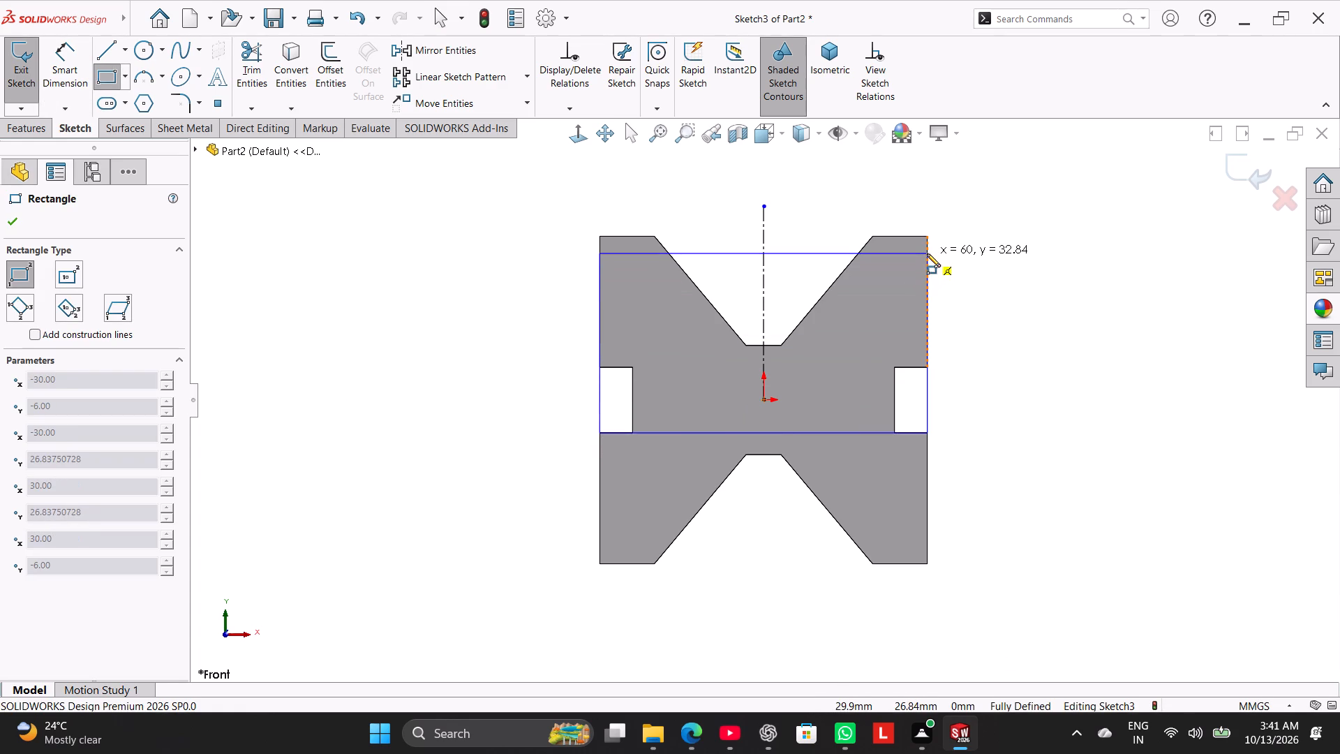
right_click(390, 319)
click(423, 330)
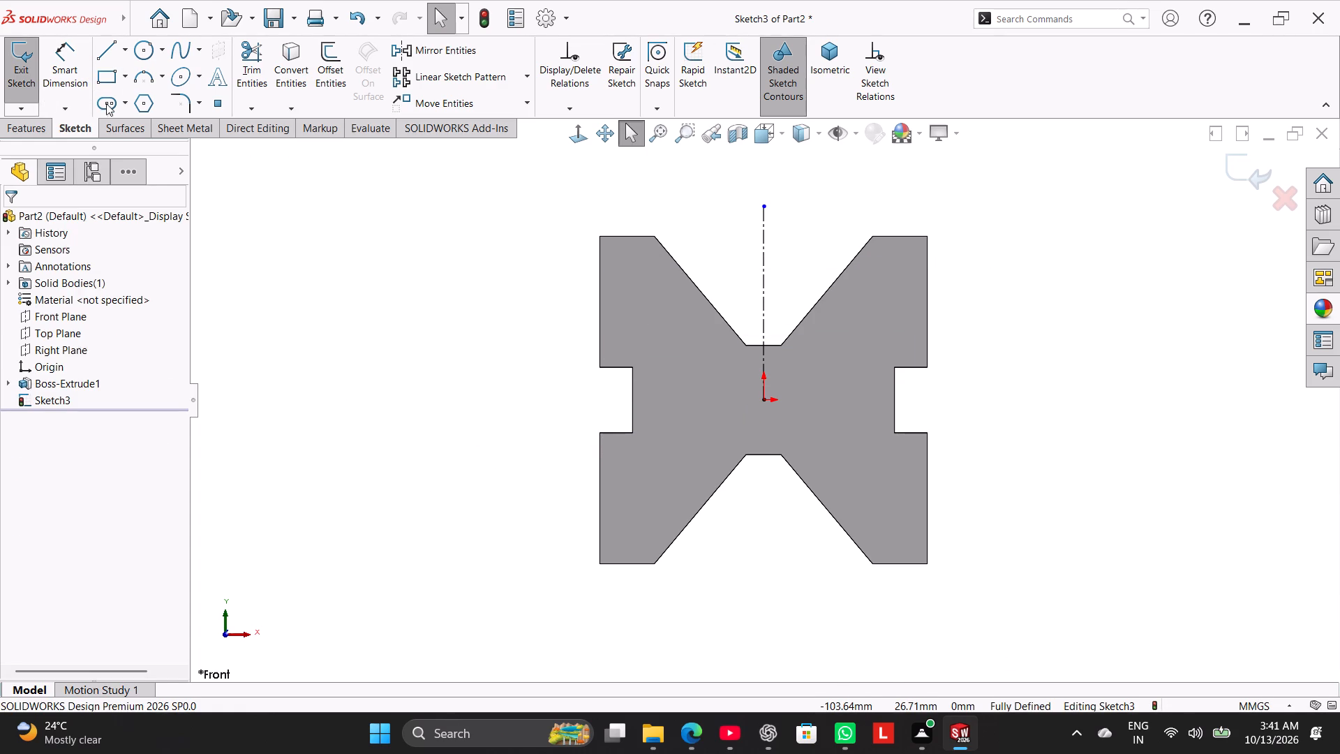
Sketch a corner rectangle about 90.7 mm wide over the block's upper half, from just above the side notches' lower edges to above the top.
click(107, 78)
click(508, 431)
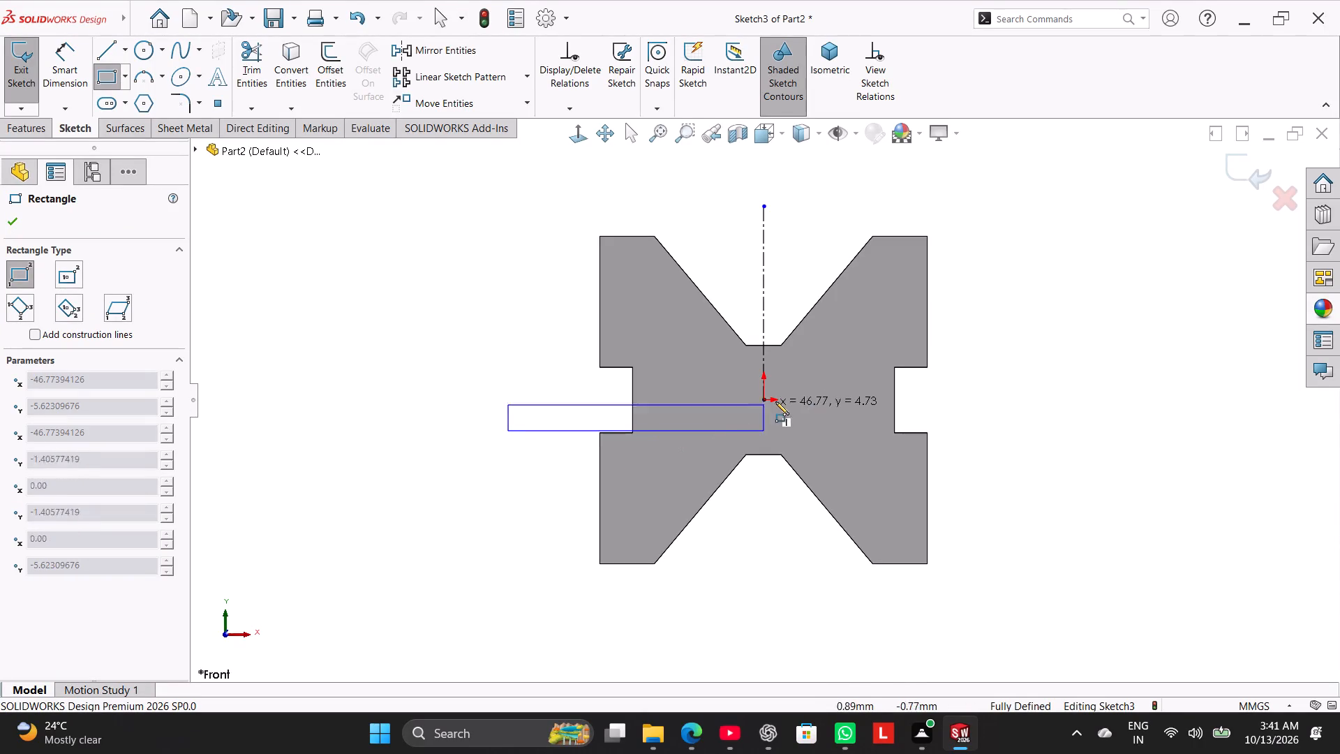
click(1004, 221)
right_click(1069, 306)
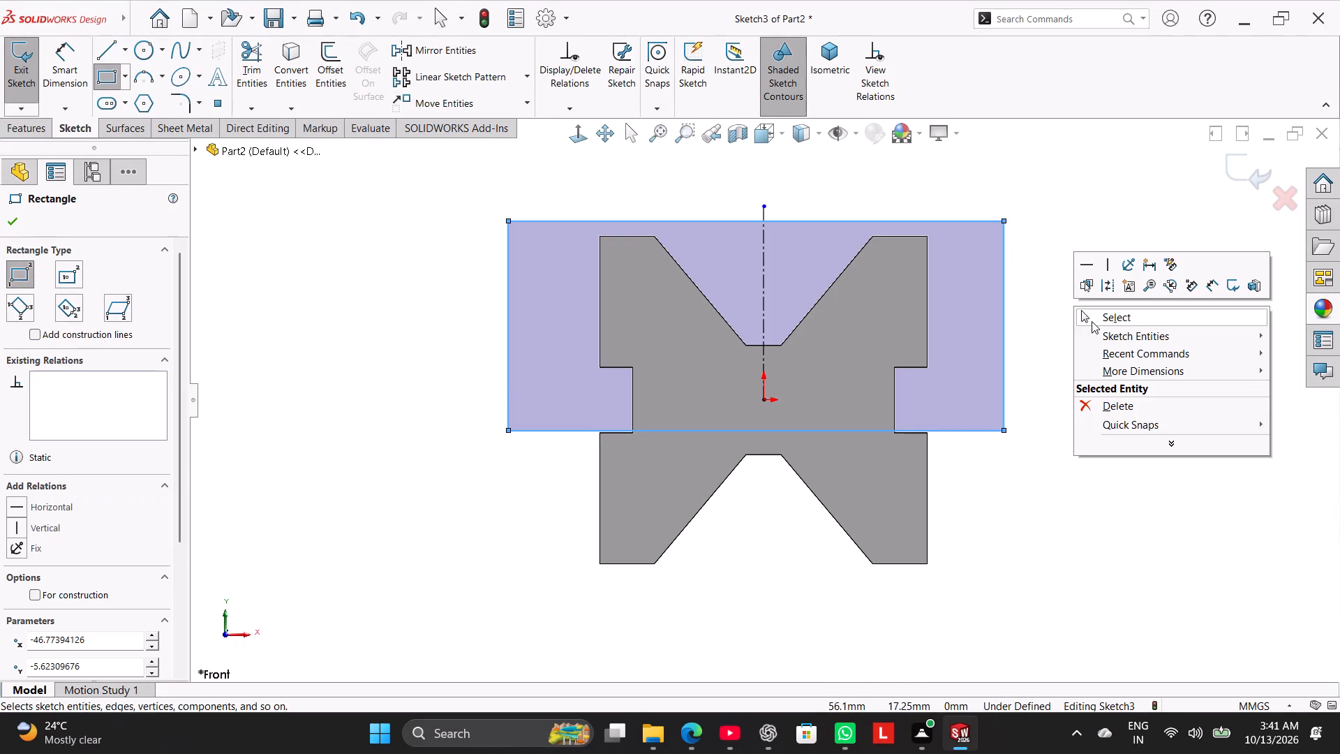
click(1092, 321)
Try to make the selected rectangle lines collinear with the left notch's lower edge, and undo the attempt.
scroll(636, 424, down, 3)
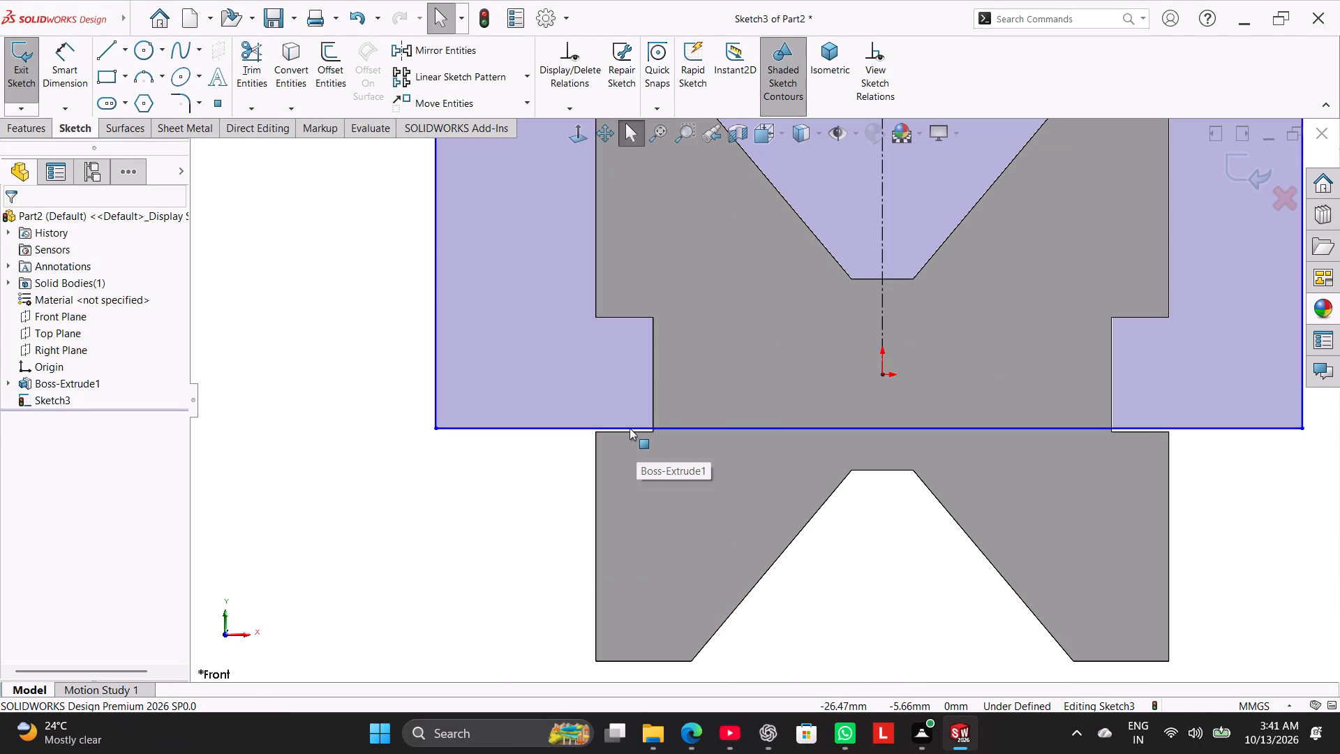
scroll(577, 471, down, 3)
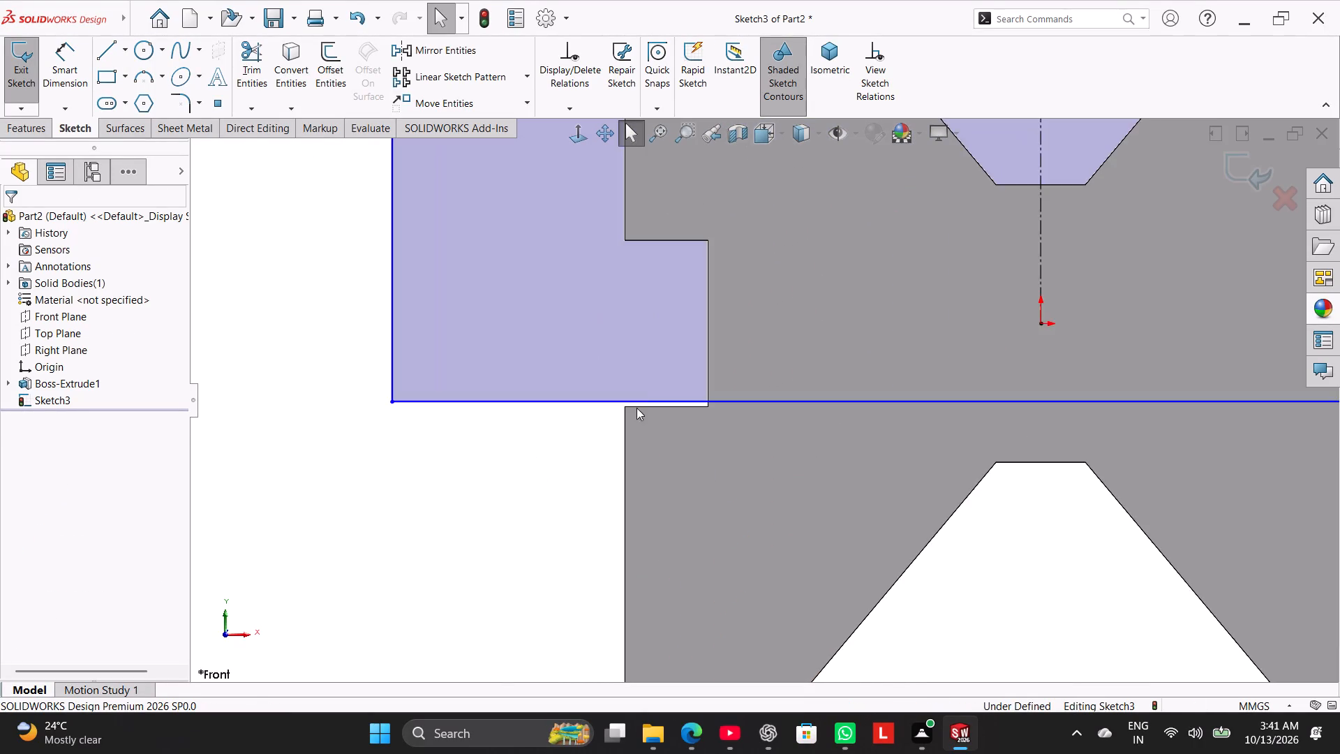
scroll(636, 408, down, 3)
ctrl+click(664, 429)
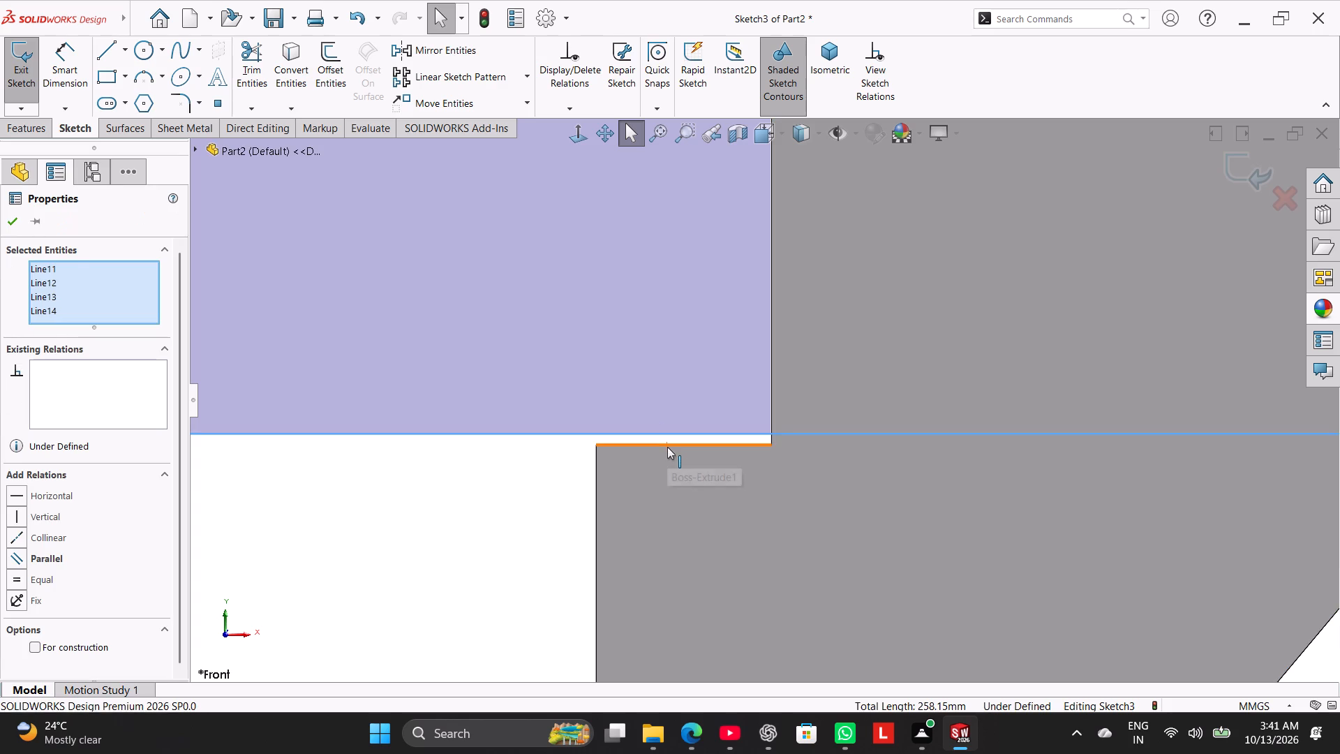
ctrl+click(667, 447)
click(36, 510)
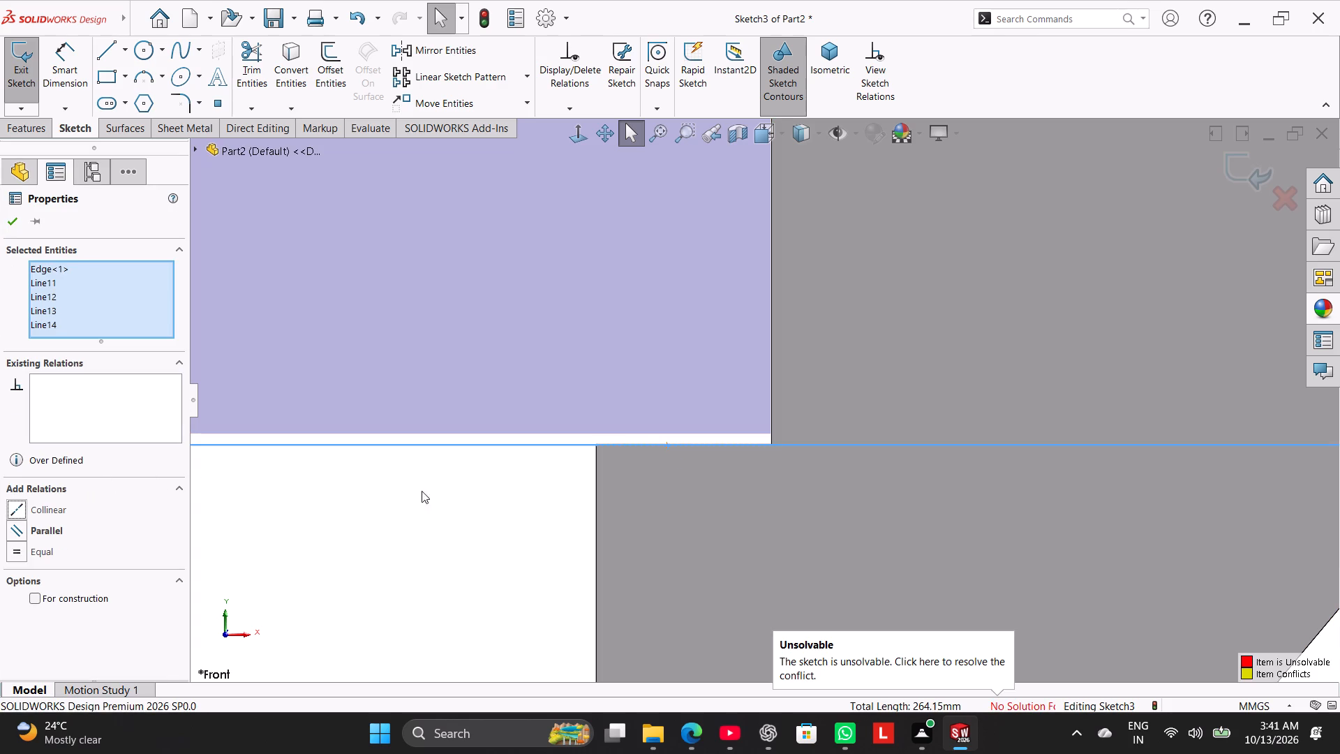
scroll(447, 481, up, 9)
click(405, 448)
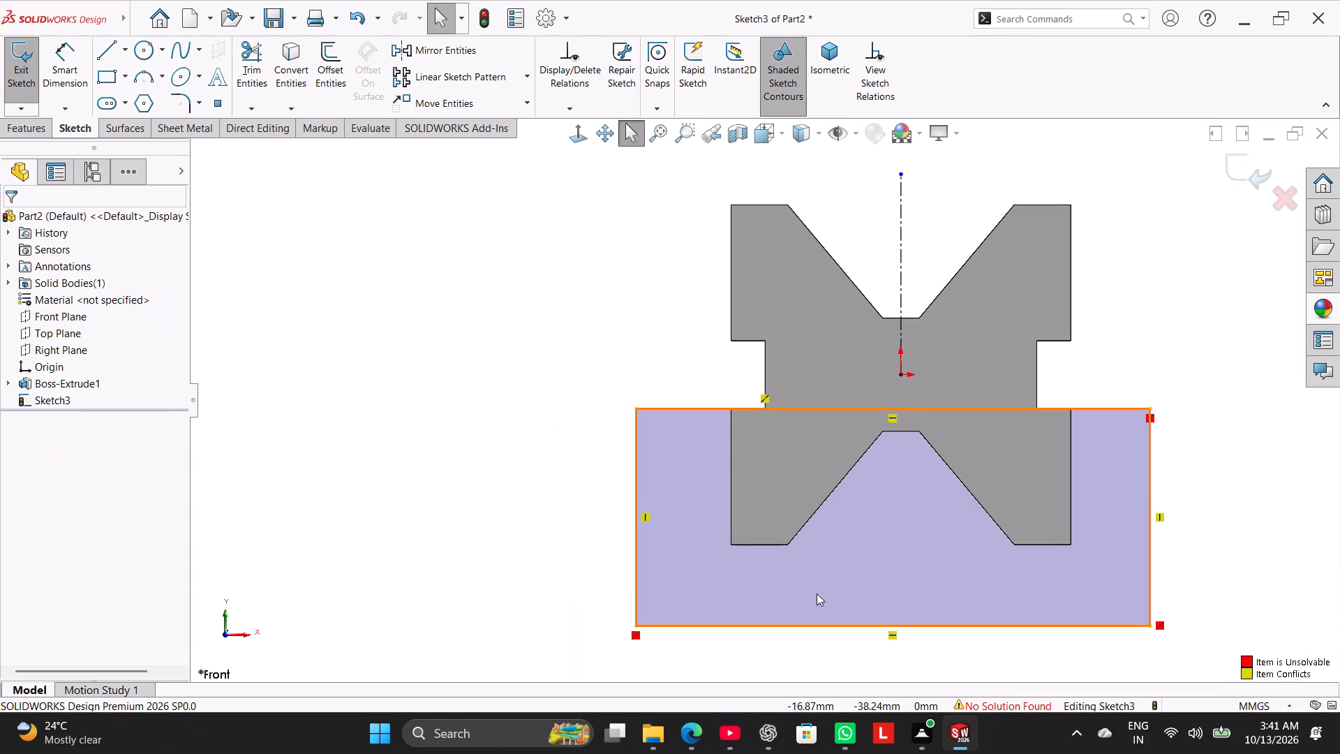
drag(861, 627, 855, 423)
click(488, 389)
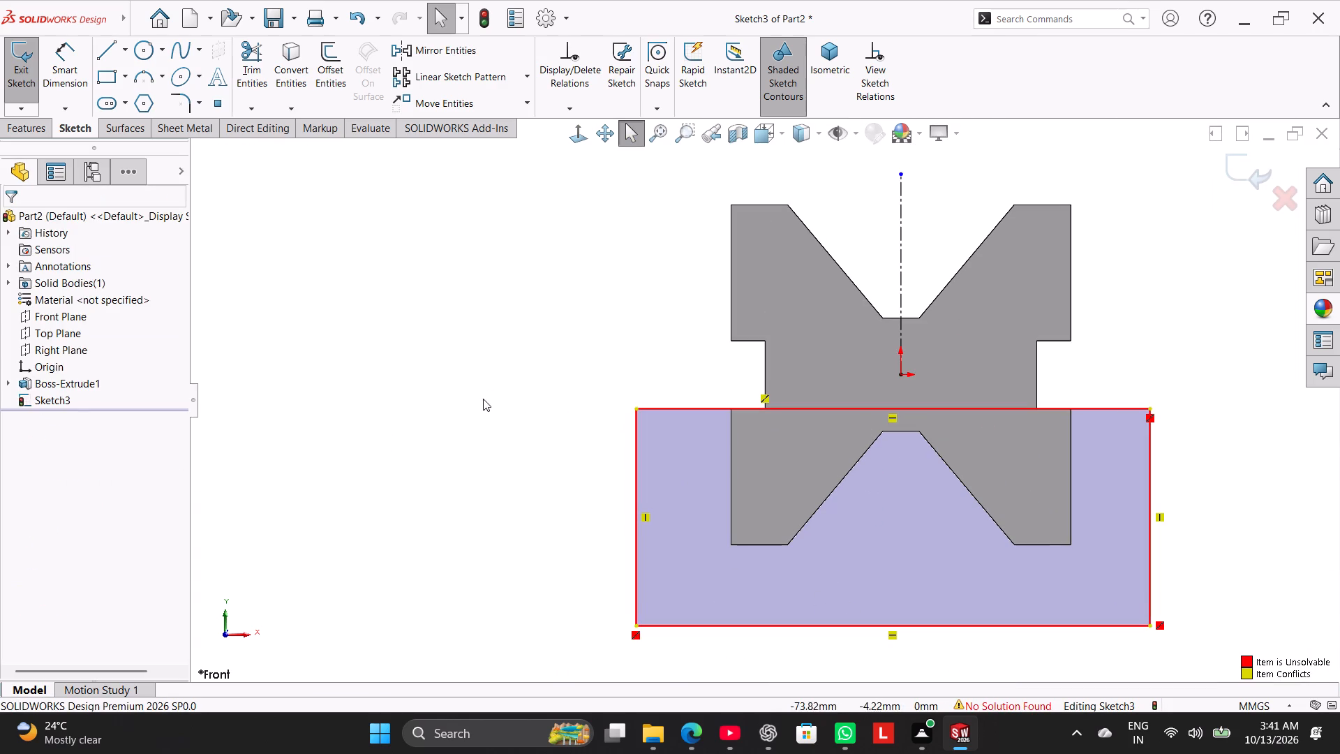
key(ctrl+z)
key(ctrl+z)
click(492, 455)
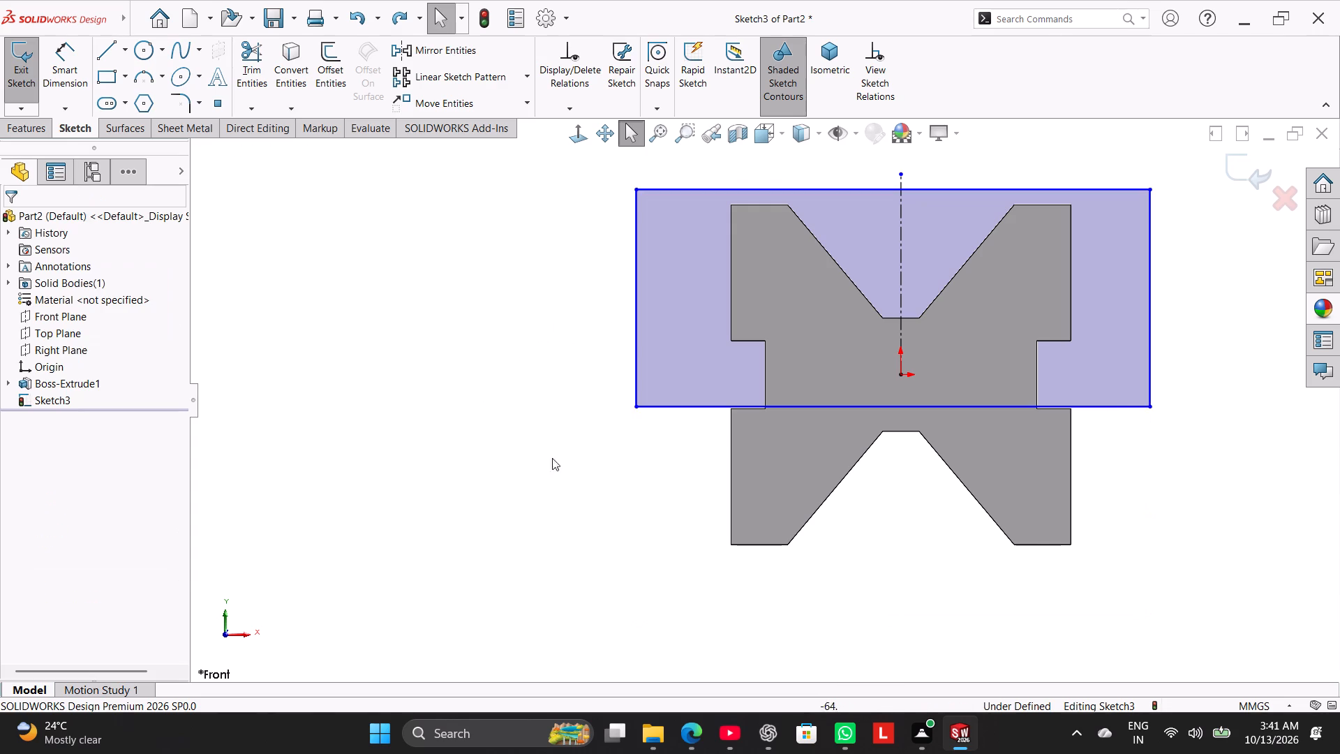
Move the rectangle's upper edge slightly higher and its lower edge to just below the origin, crossing the side notches.
scroll(738, 409, down, 5)
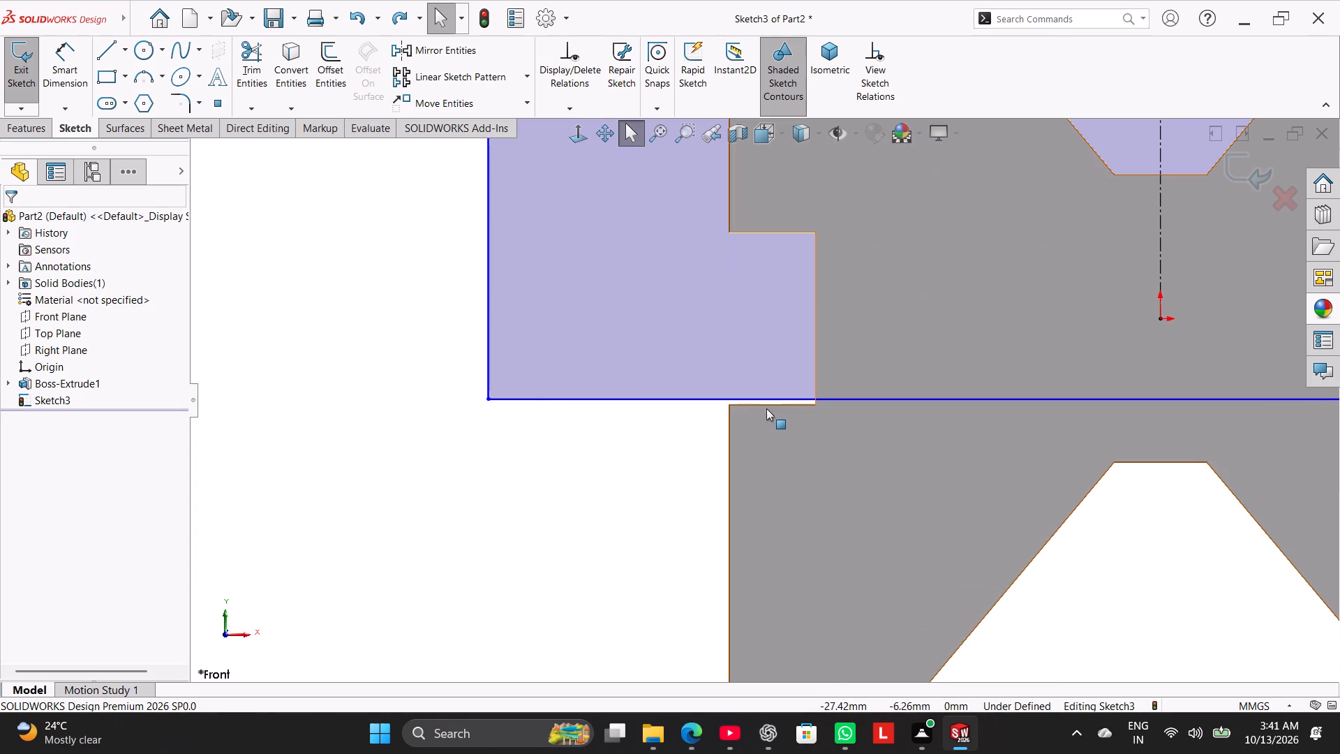
scroll(768, 419, up, 5)
drag(914, 400, 918, 401)
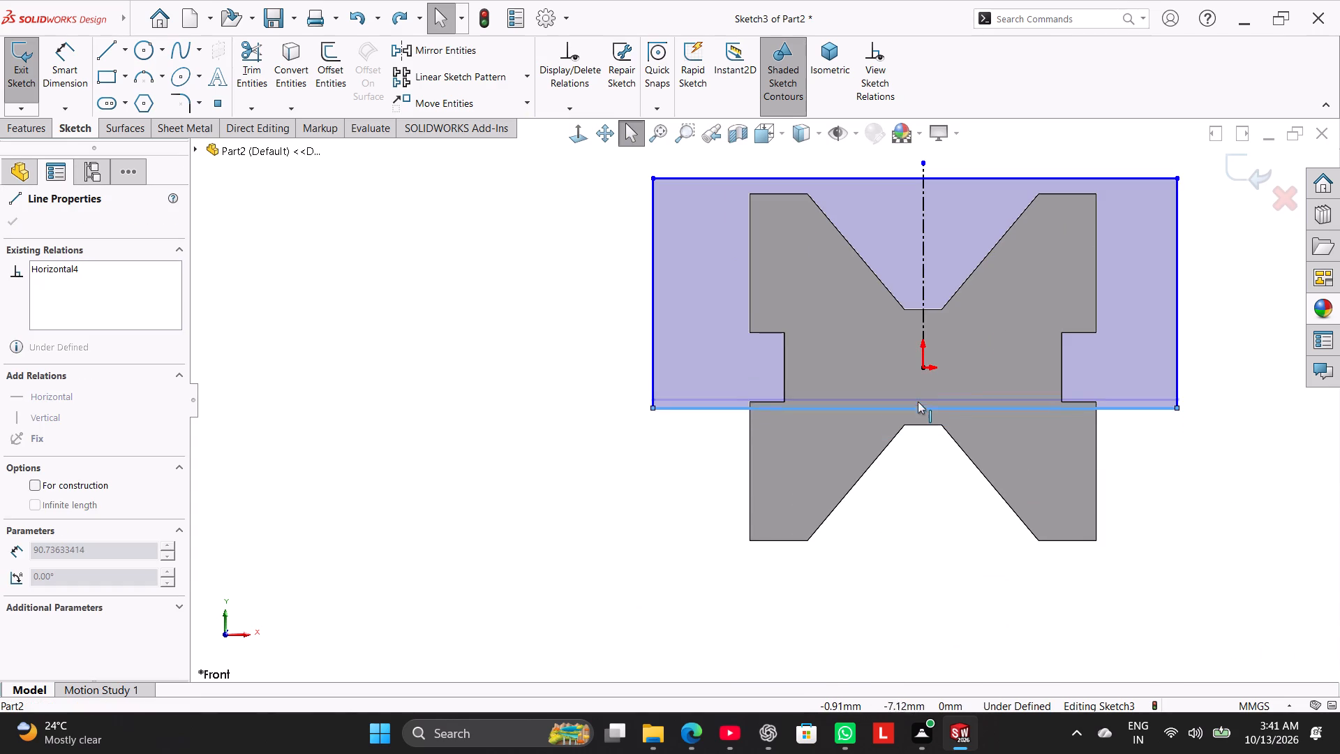
drag(918, 401, 919, 439)
click(861, 489)
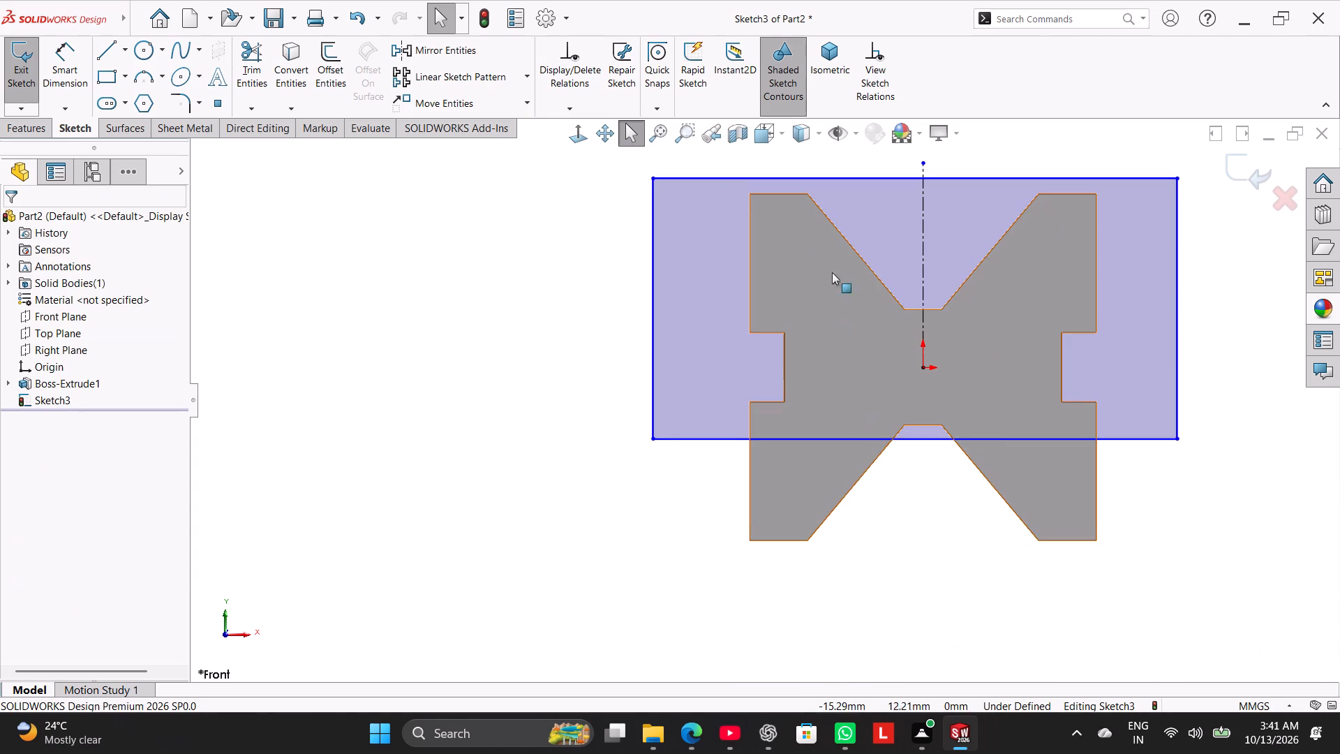
drag(844, 176, 865, 174)
click(532, 448)
drag(722, 442, 736, 401)
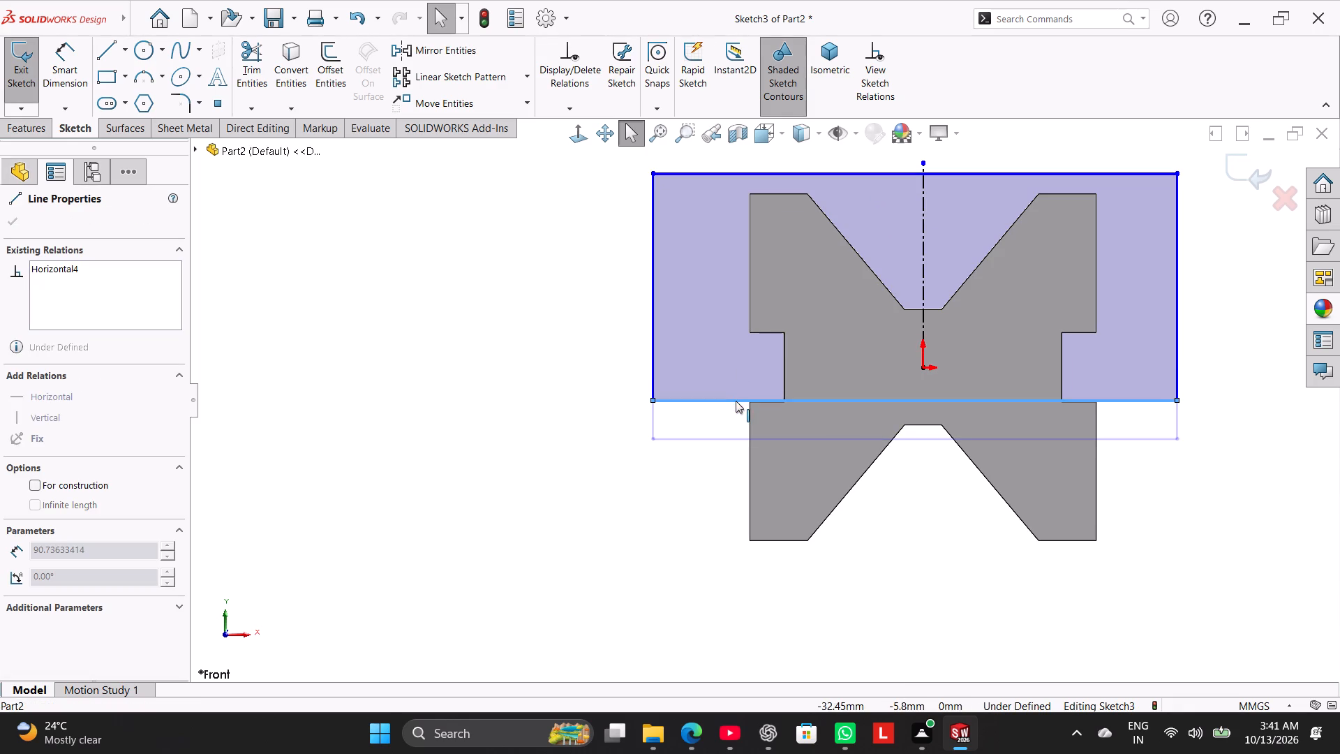
drag(736, 401, 731, 367)
click(715, 432)
scroll(733, 420, down, 3)
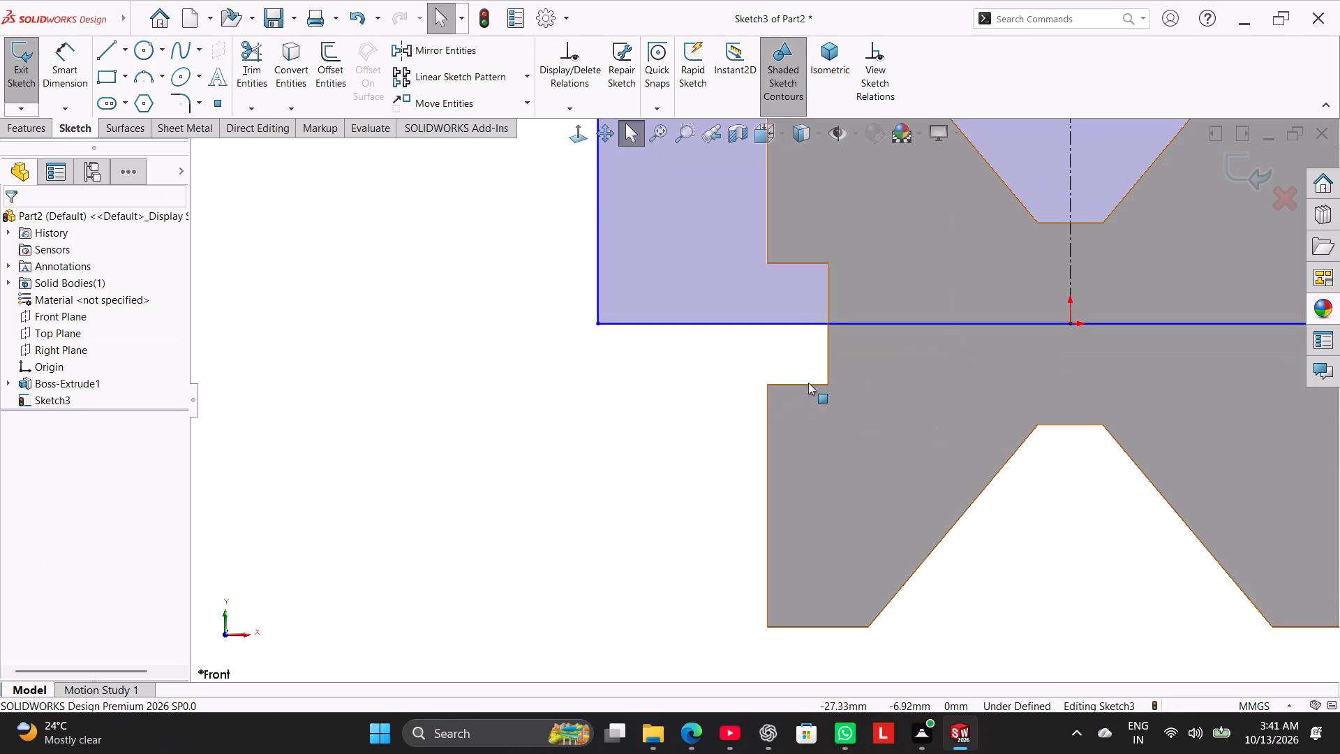
scroll(937, 369, up, 2)
drag(797, 347, 794, 355)
click(697, 427)
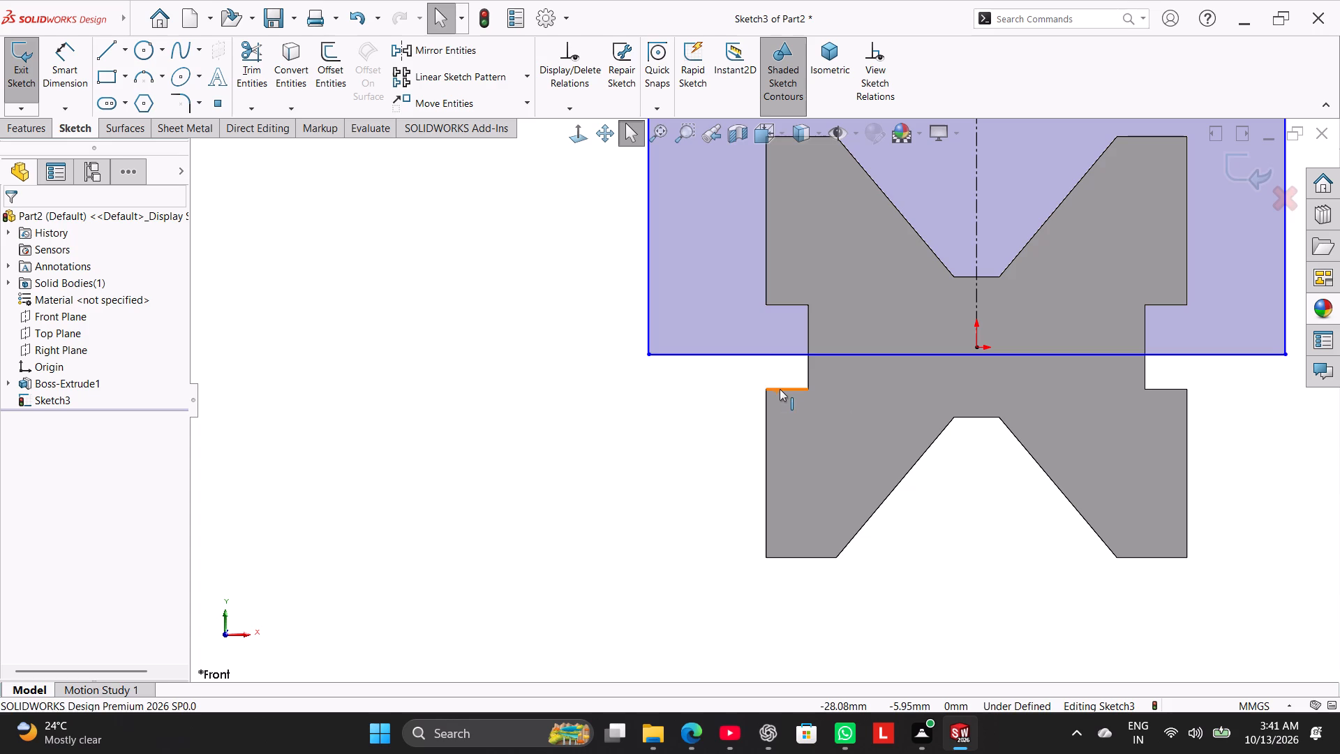
Add a Collinear relation between the left notch's lower edge and the rectangle's lower line.
ctrl+click(780, 389)
ctrl+click(774, 355)
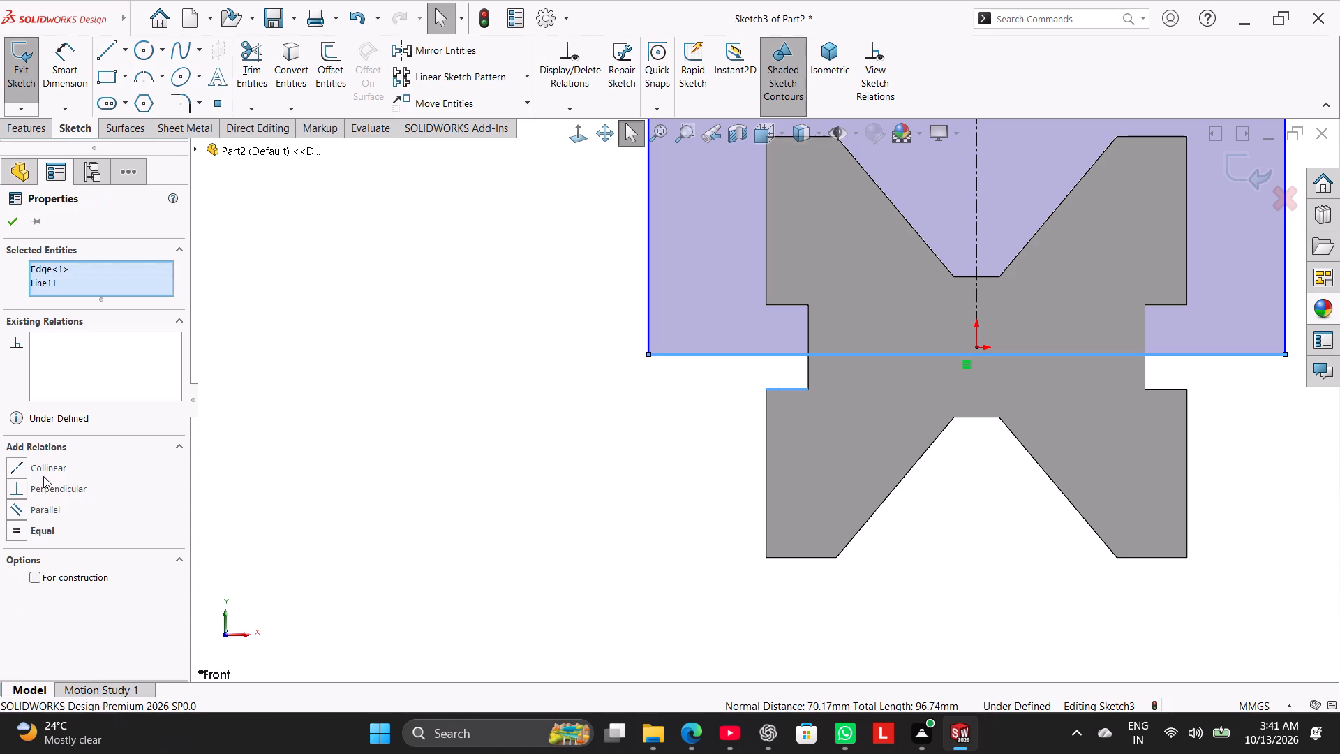
click(43, 476)
click(396, 464)
scroll(1108, 365, up, 3)
scroll(1072, 350, down, 2)
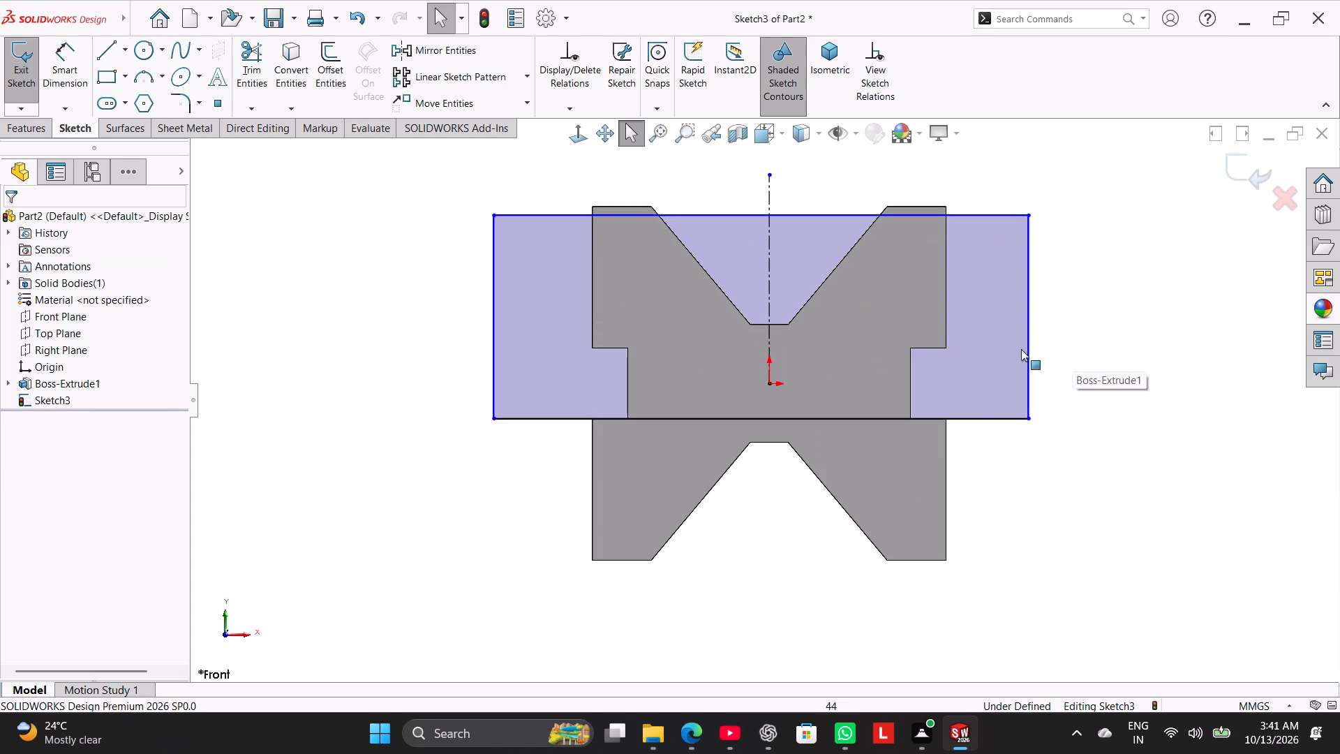
Dimension the distance from the right notch's inner vertical edge to the rectangle's right side and set it to 16 mm.
click(58, 60)
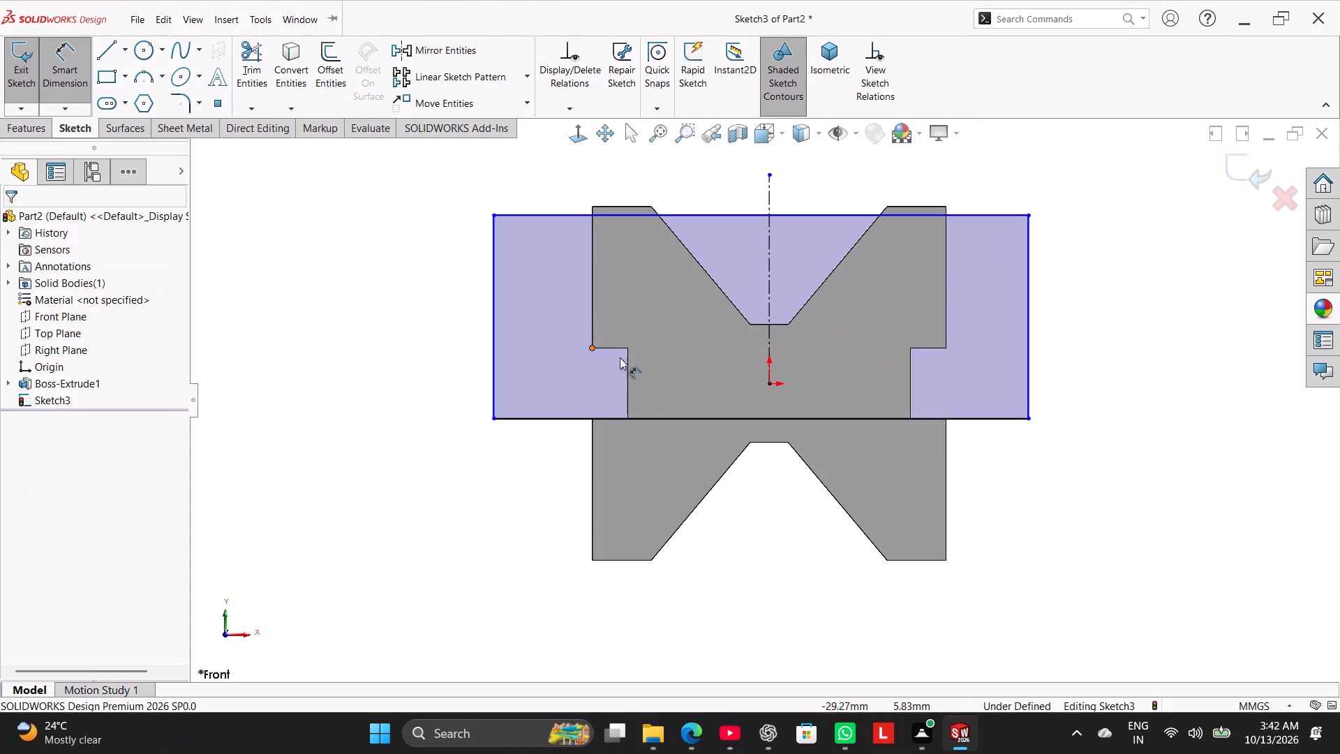
click(909, 384)
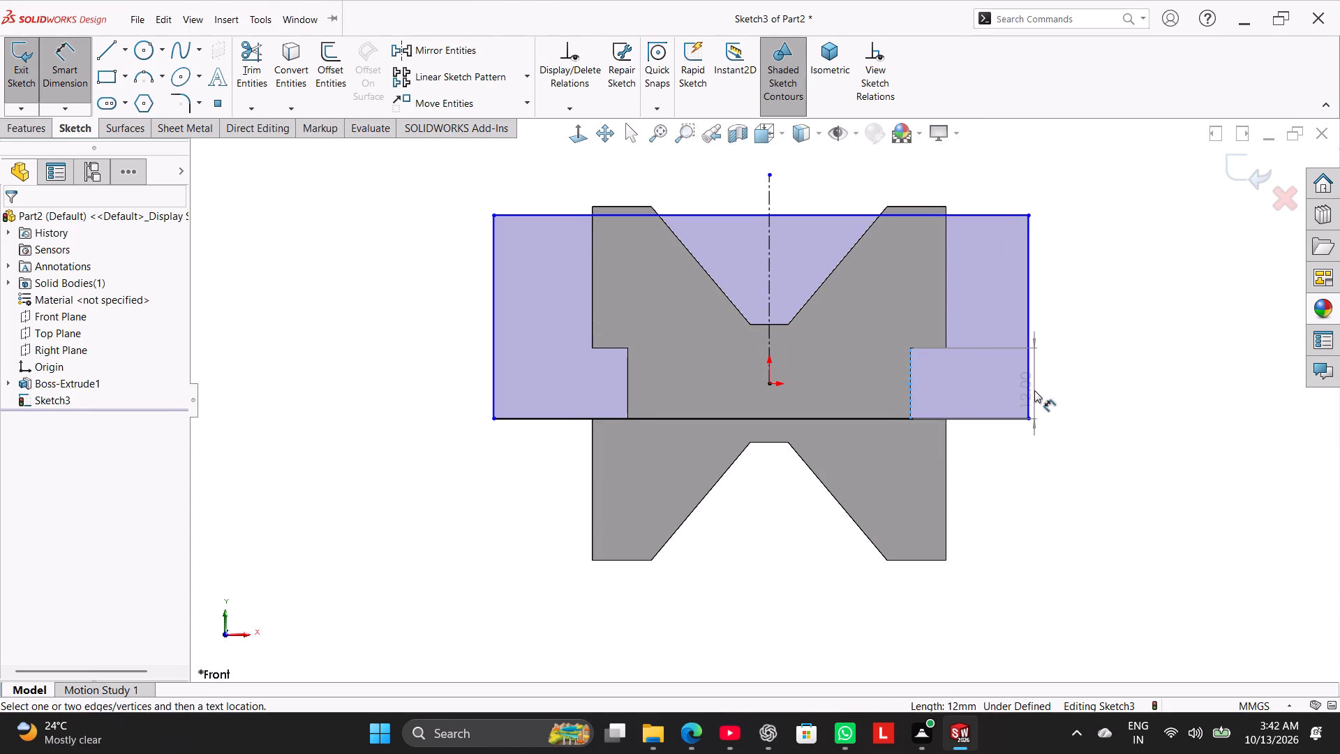
click(1030, 383)
click(997, 461)
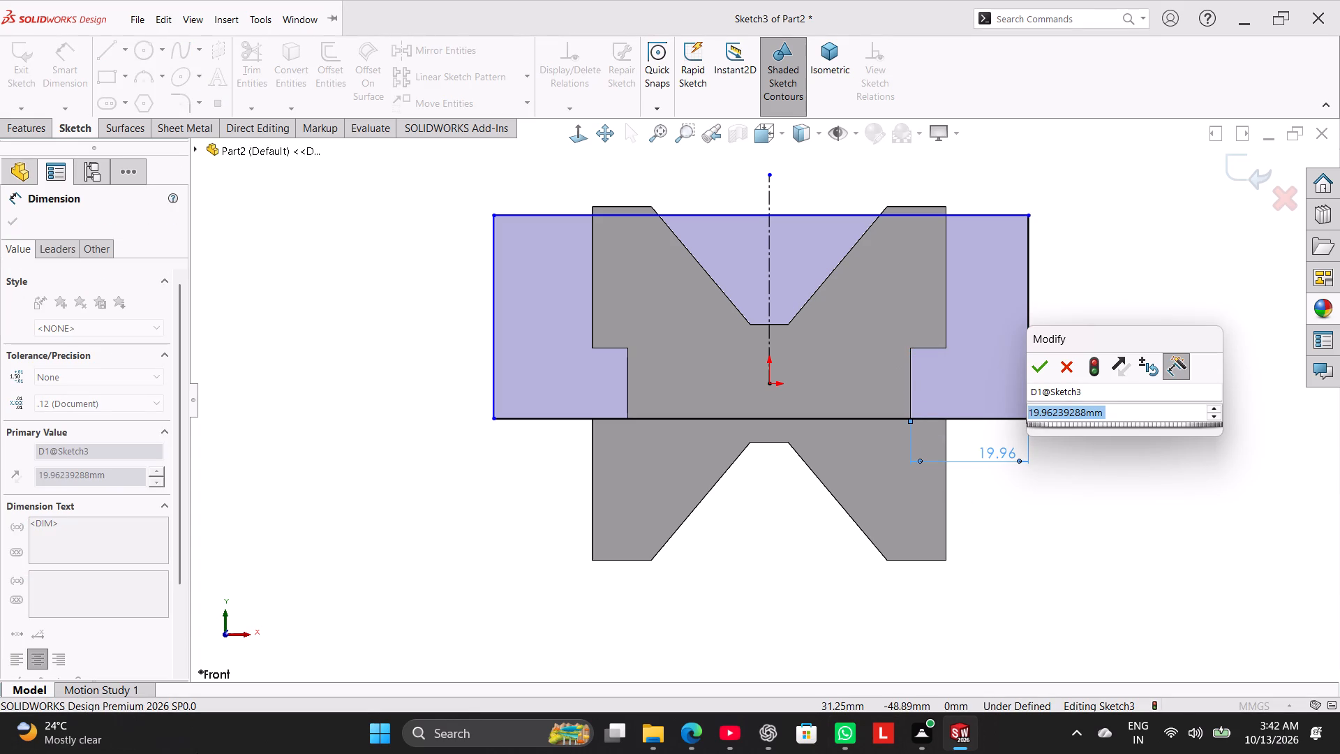
text(16)
key(Return)
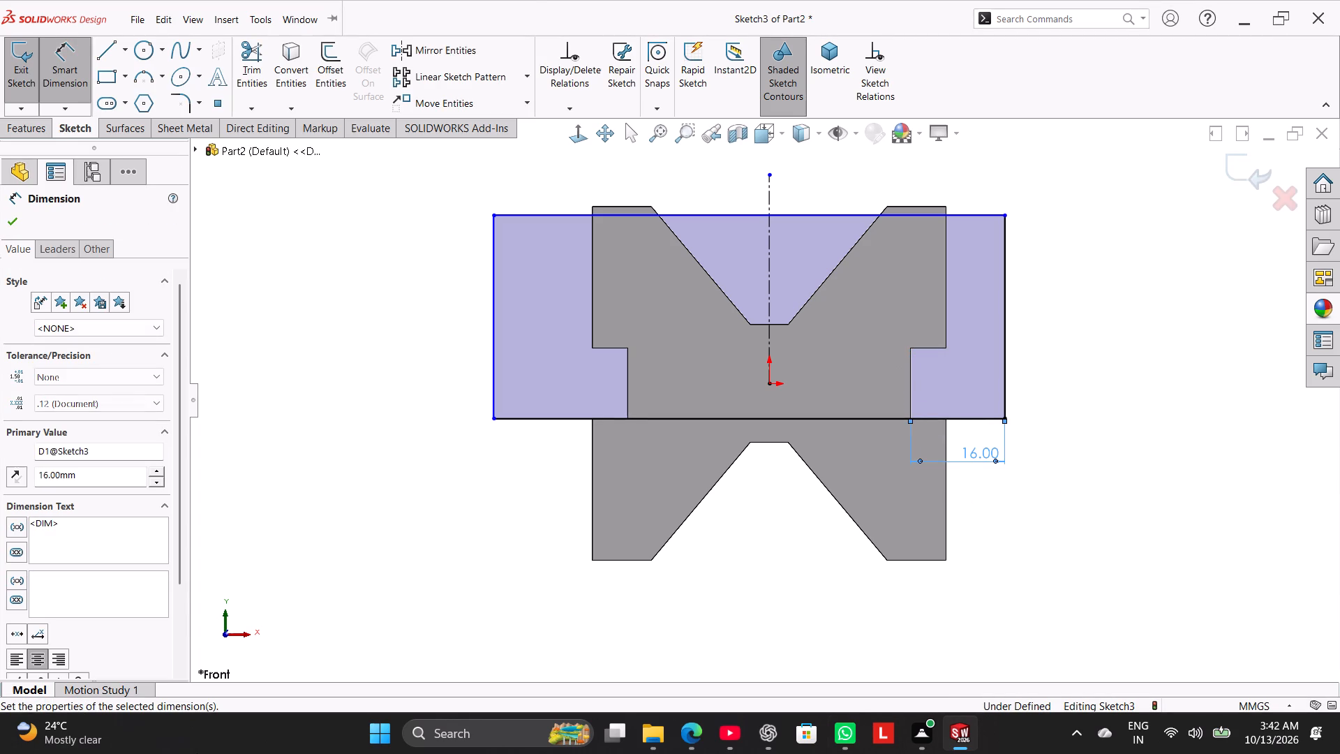
right_click(1142, 339)
click(1188, 387)
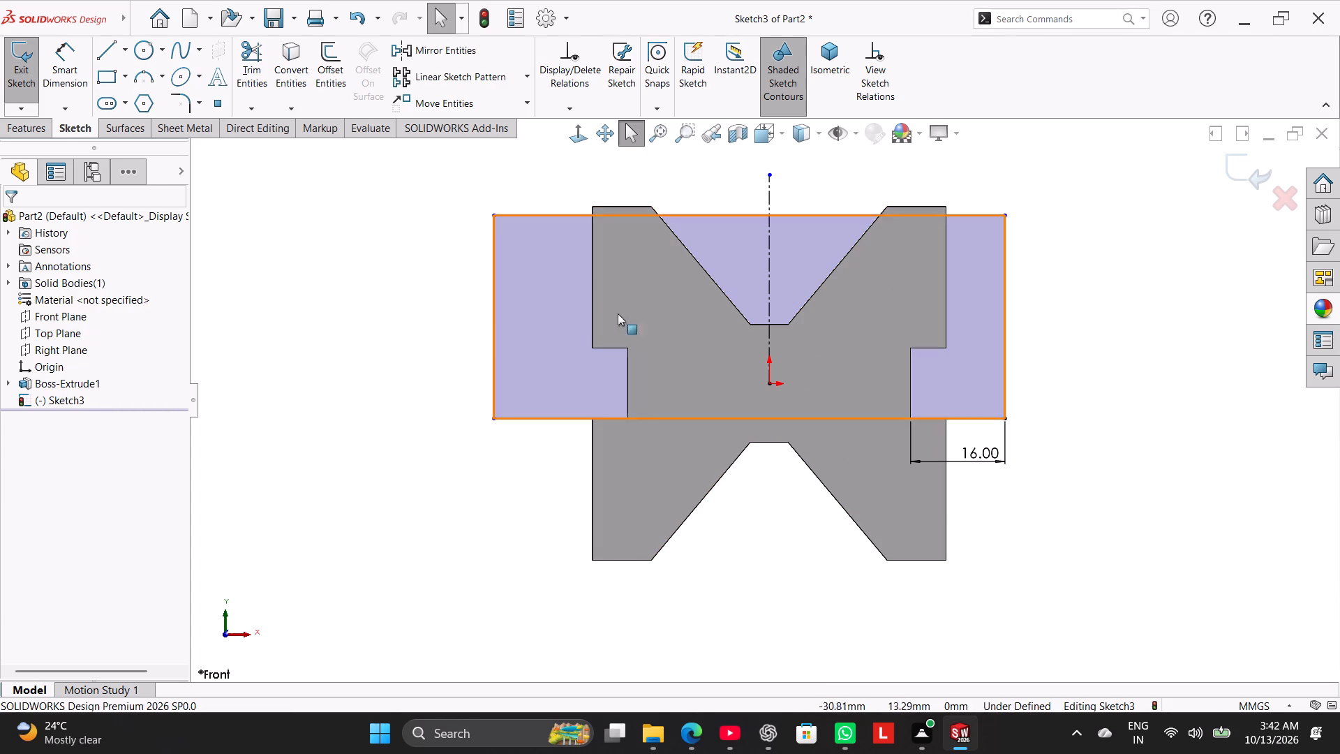
Convert the upper V-groove's two slanted edges and its flat bottom edge into sketch lines.
click(298, 59)
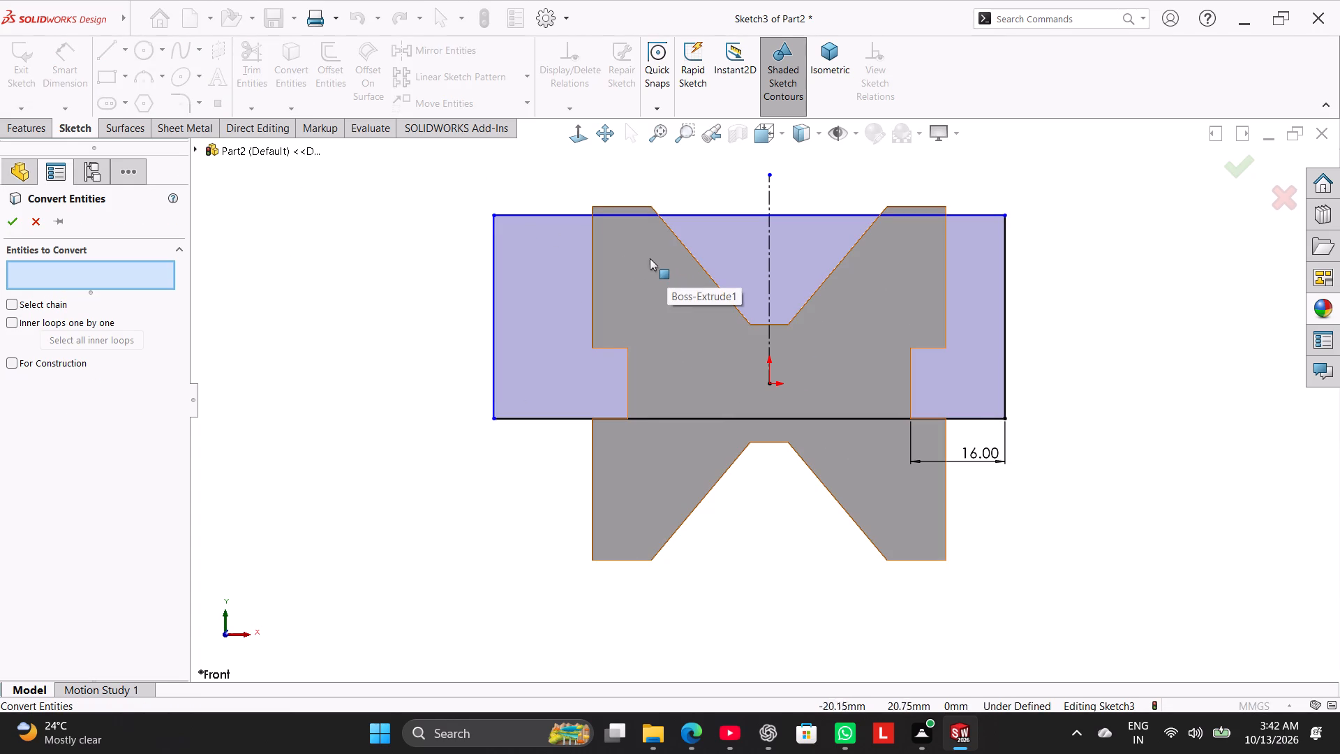
click(687, 249)
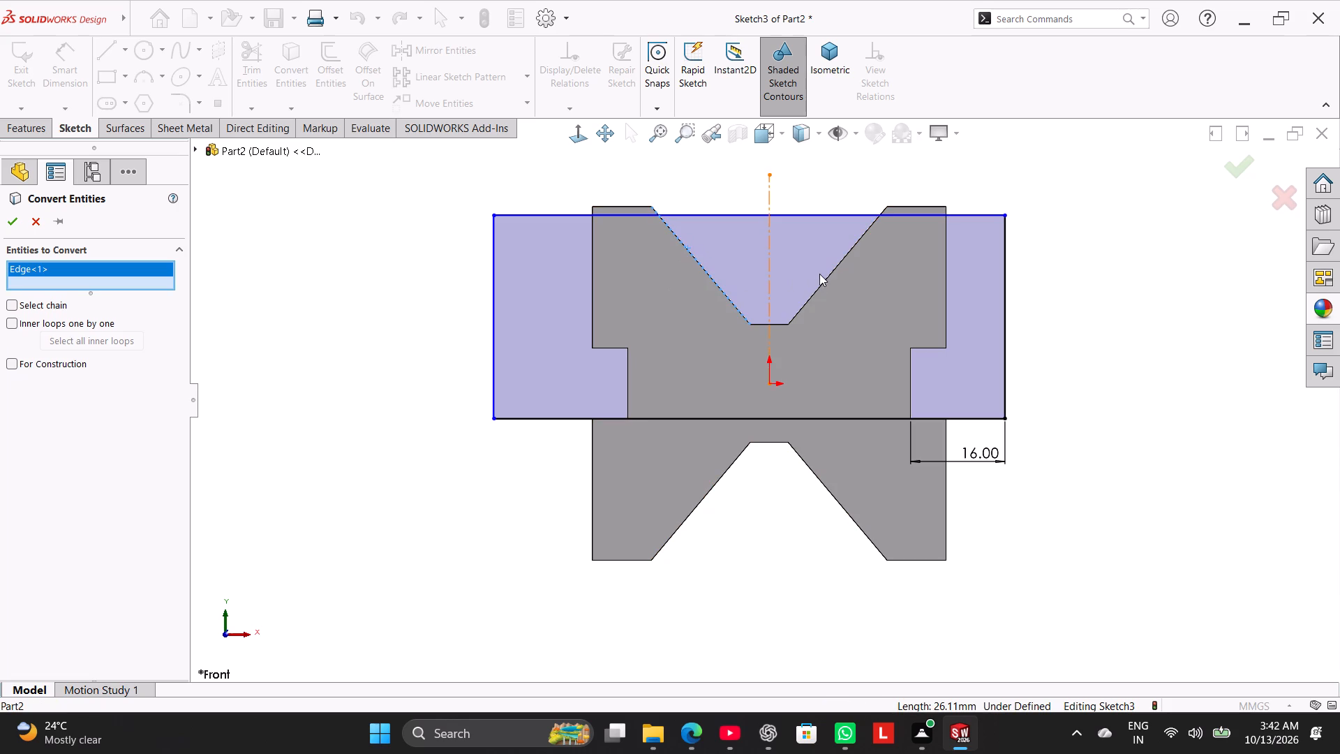
click(831, 272)
click(781, 323)
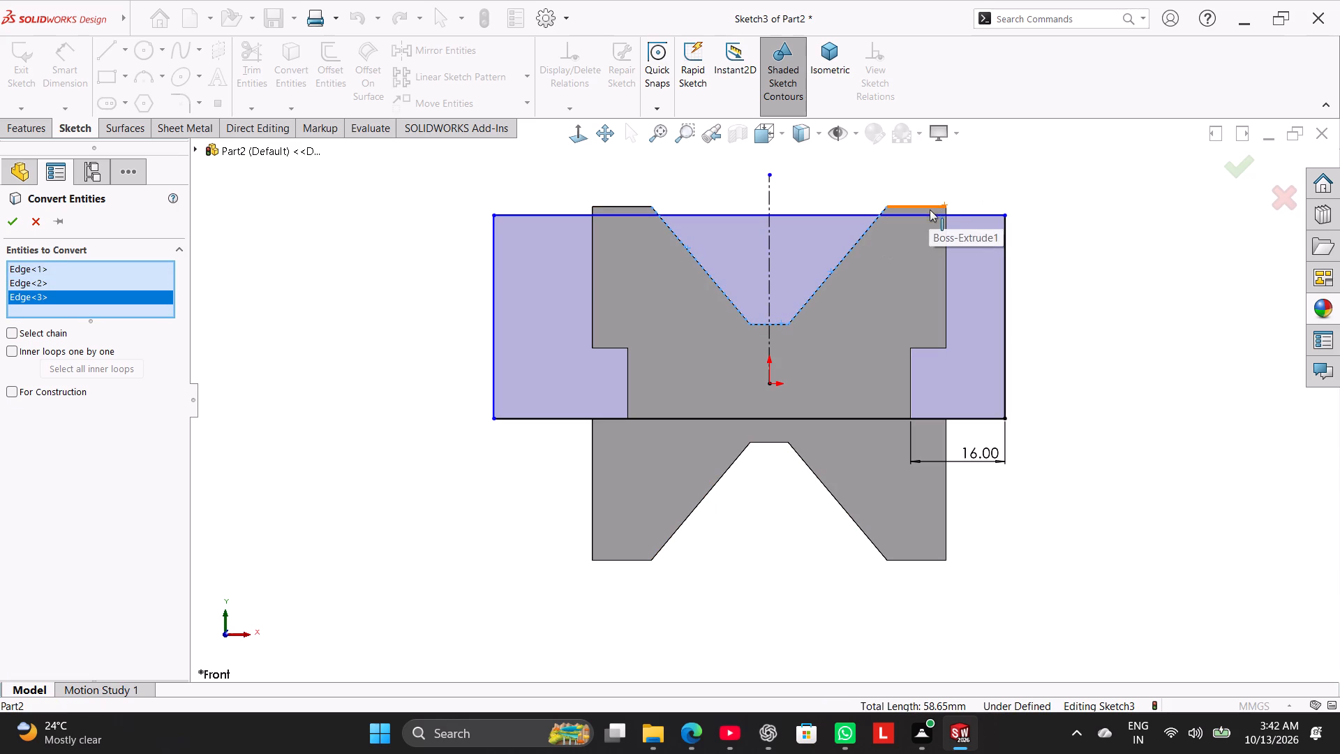
click(945, 239)
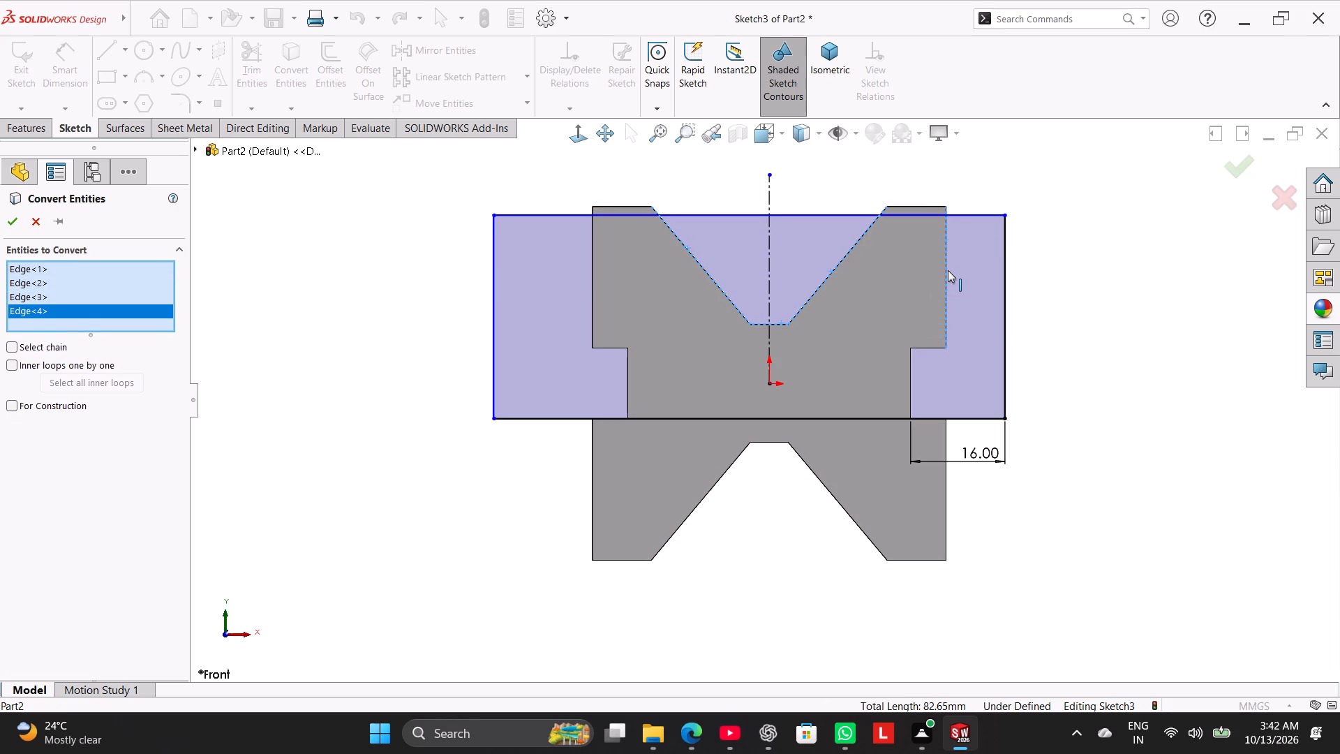
click(946, 274)
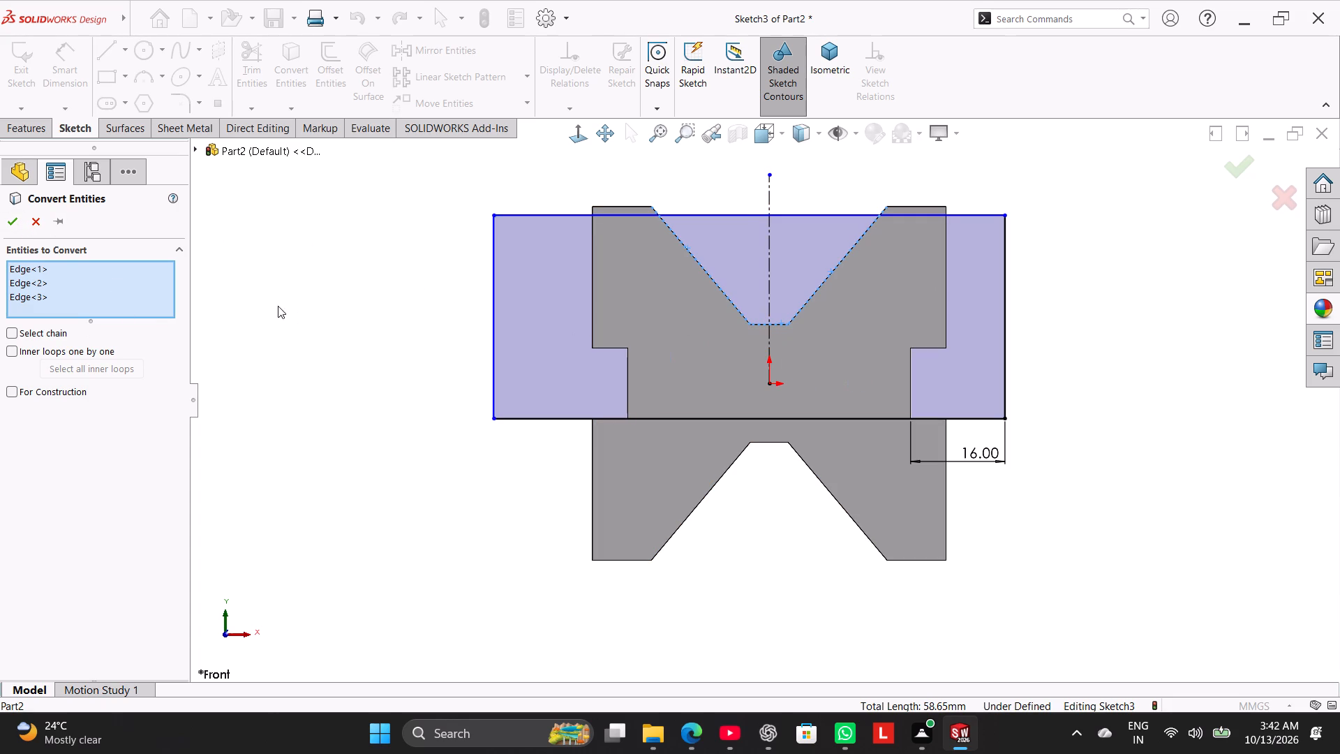
click(17, 227)
click(223, 313)
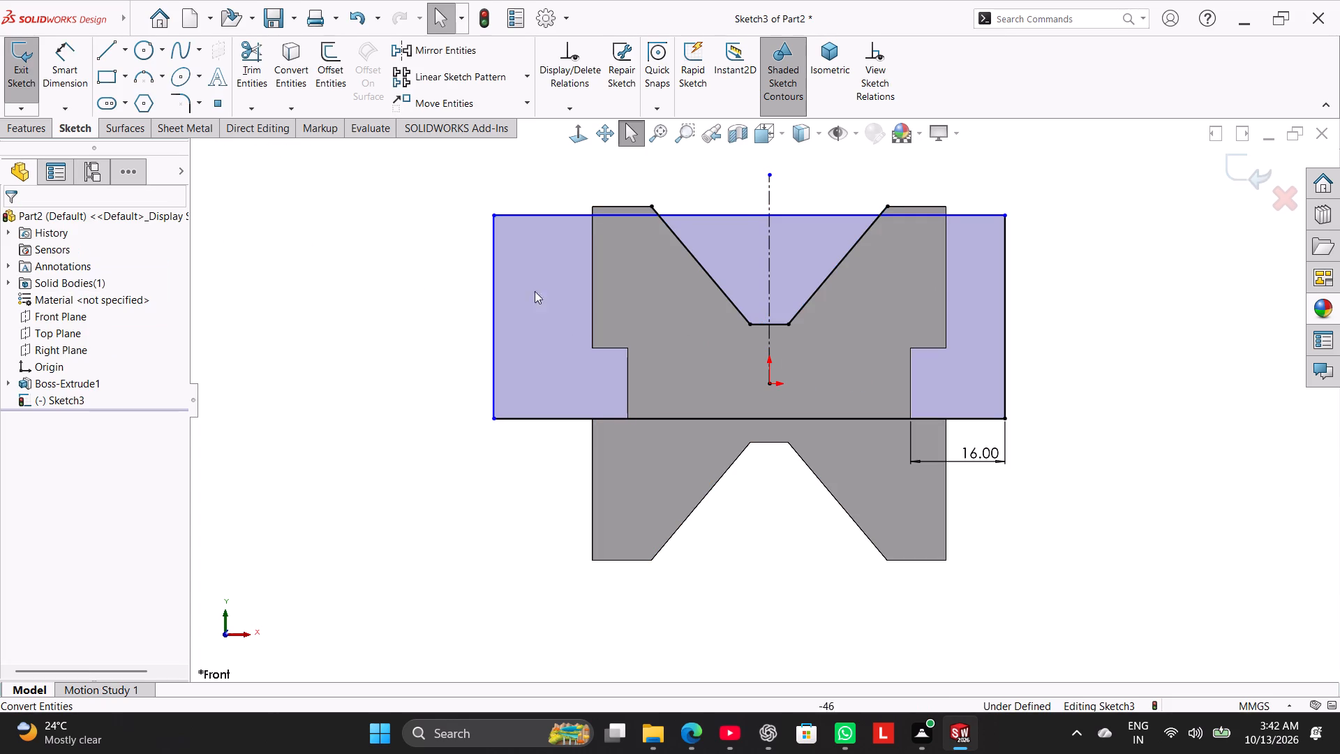
Add a Collinear relation between the block's top edge at the right of the V-groove and the rectangle's upper line.
scroll(873, 195, down, 3)
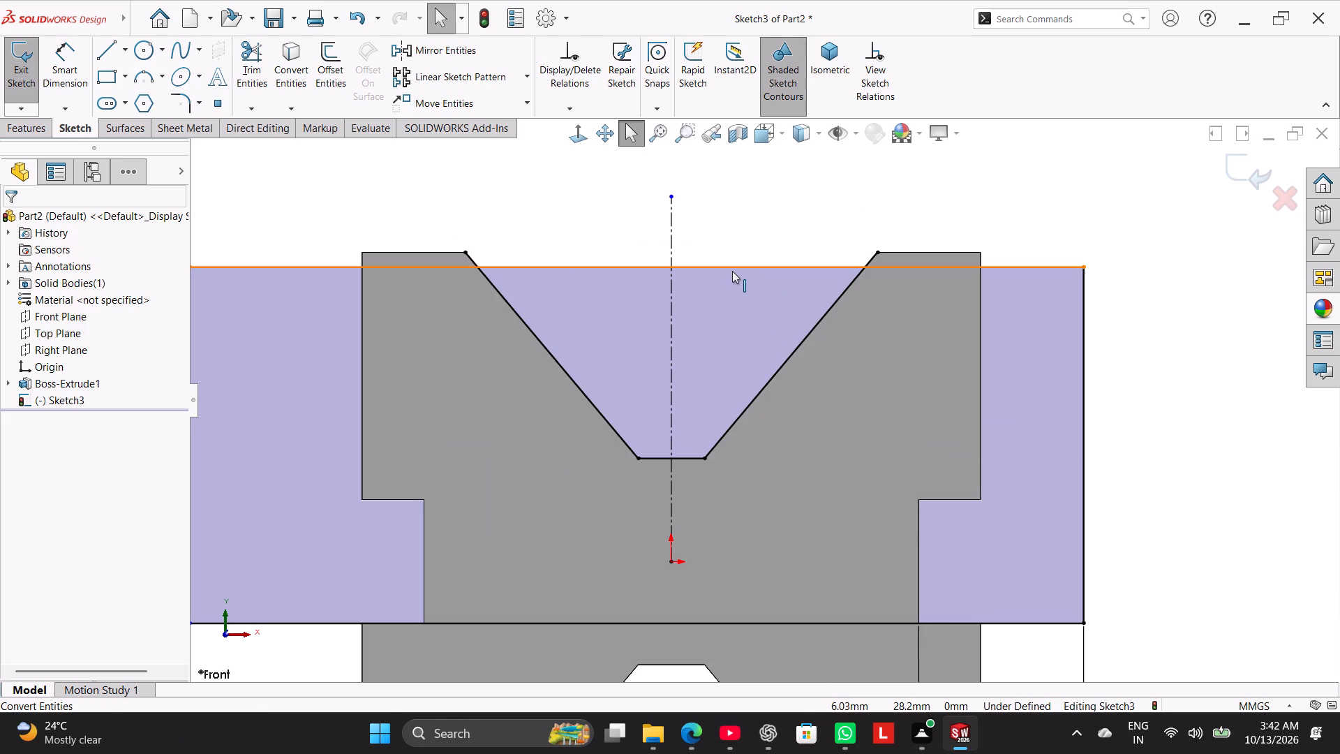
ctrl+click(900, 268)
click(908, 253)
drag(844, 224, 855, 230)
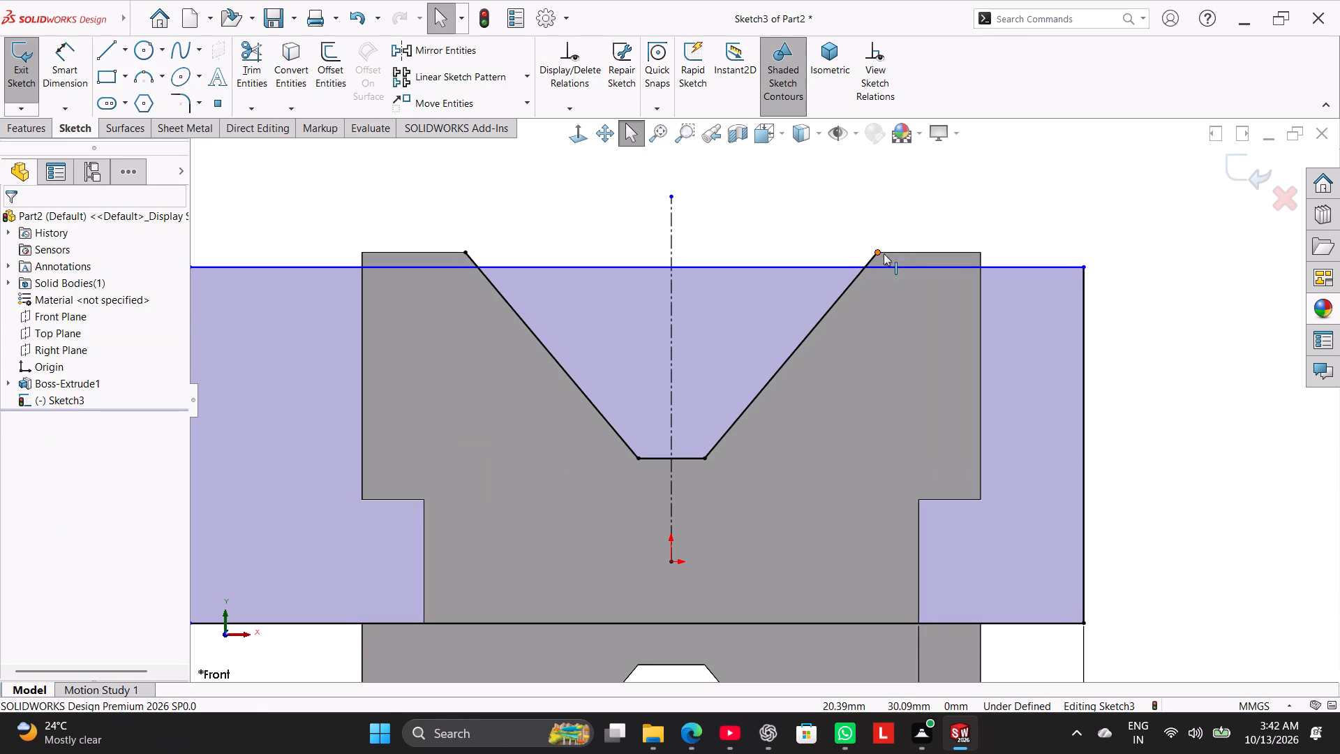
ctrl+click(893, 265)
ctrl+click(897, 254)
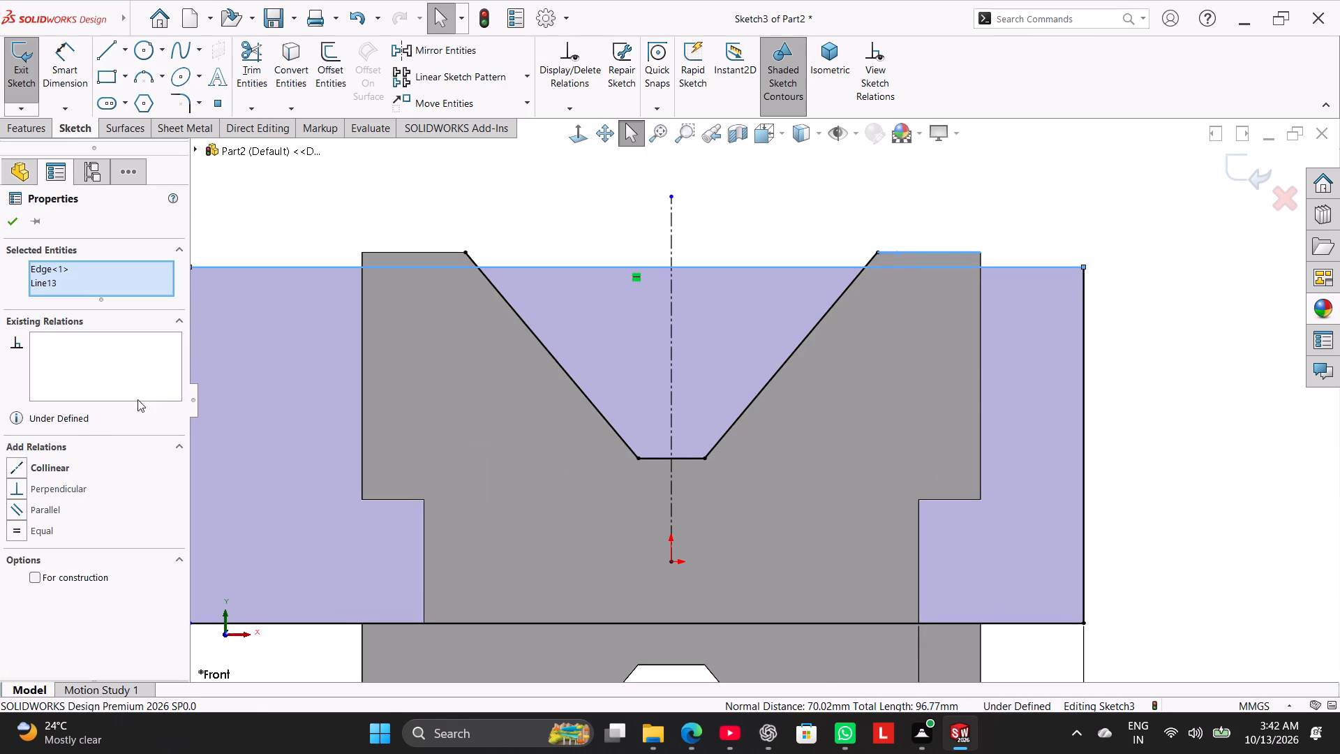
click(63, 468)
click(342, 193)
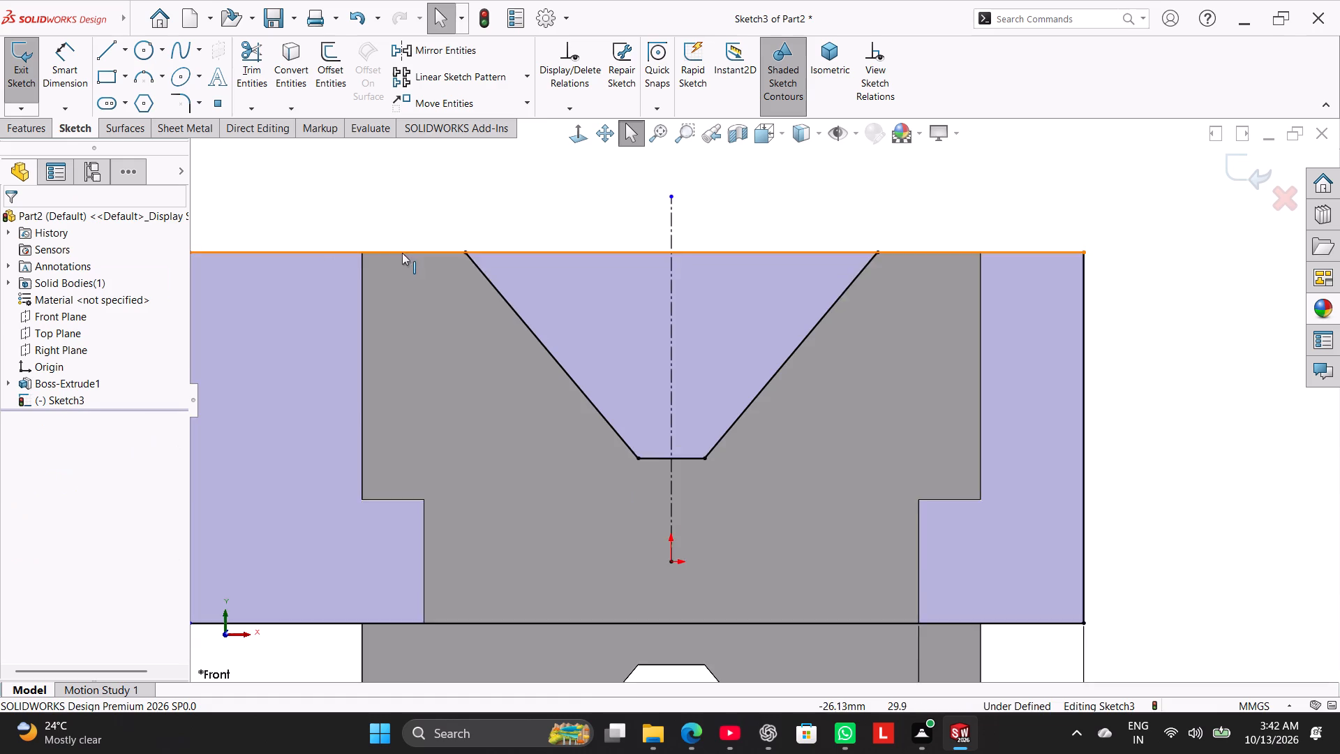
Power-trim the rectangle's upper line where it spans the V-groove opening, on both sides of the centerline.
scroll(402, 253, up, 2)
click(495, 209)
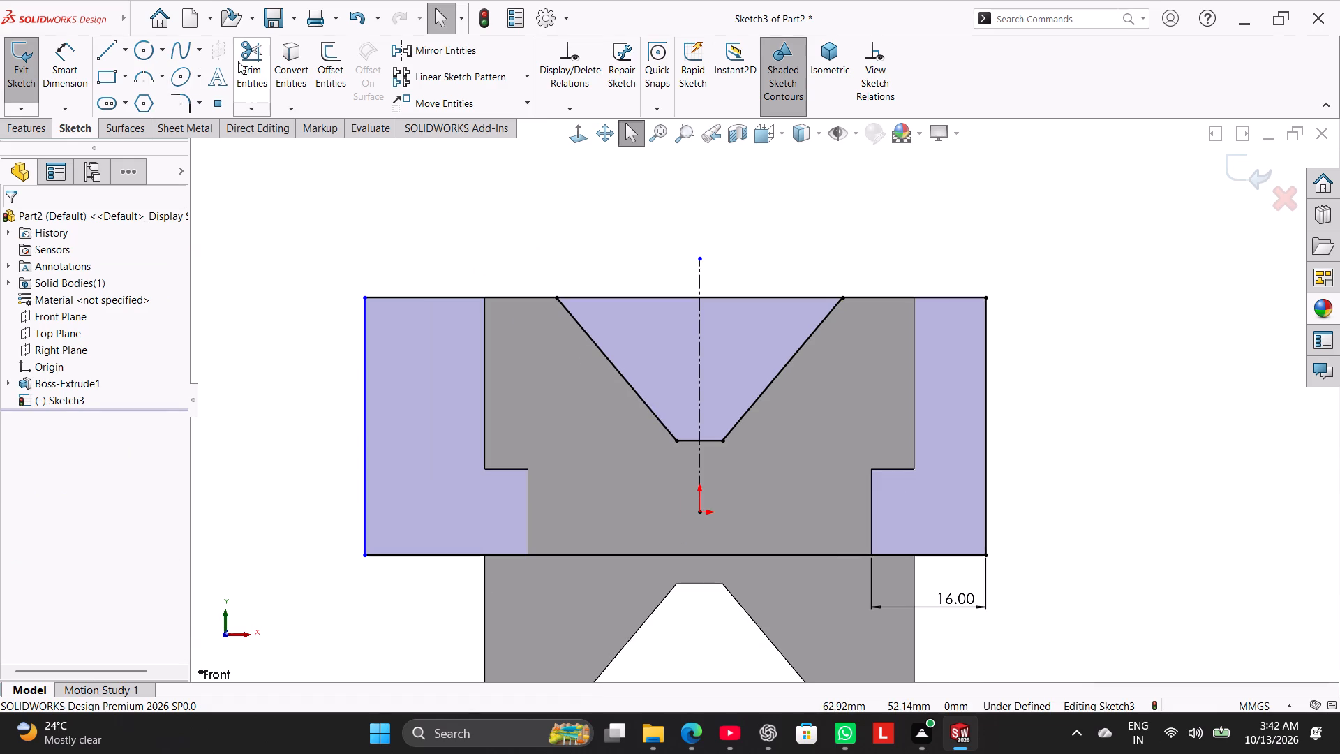
click(238, 61)
drag(539, 230, 627, 313)
drag(794, 232, 759, 294)
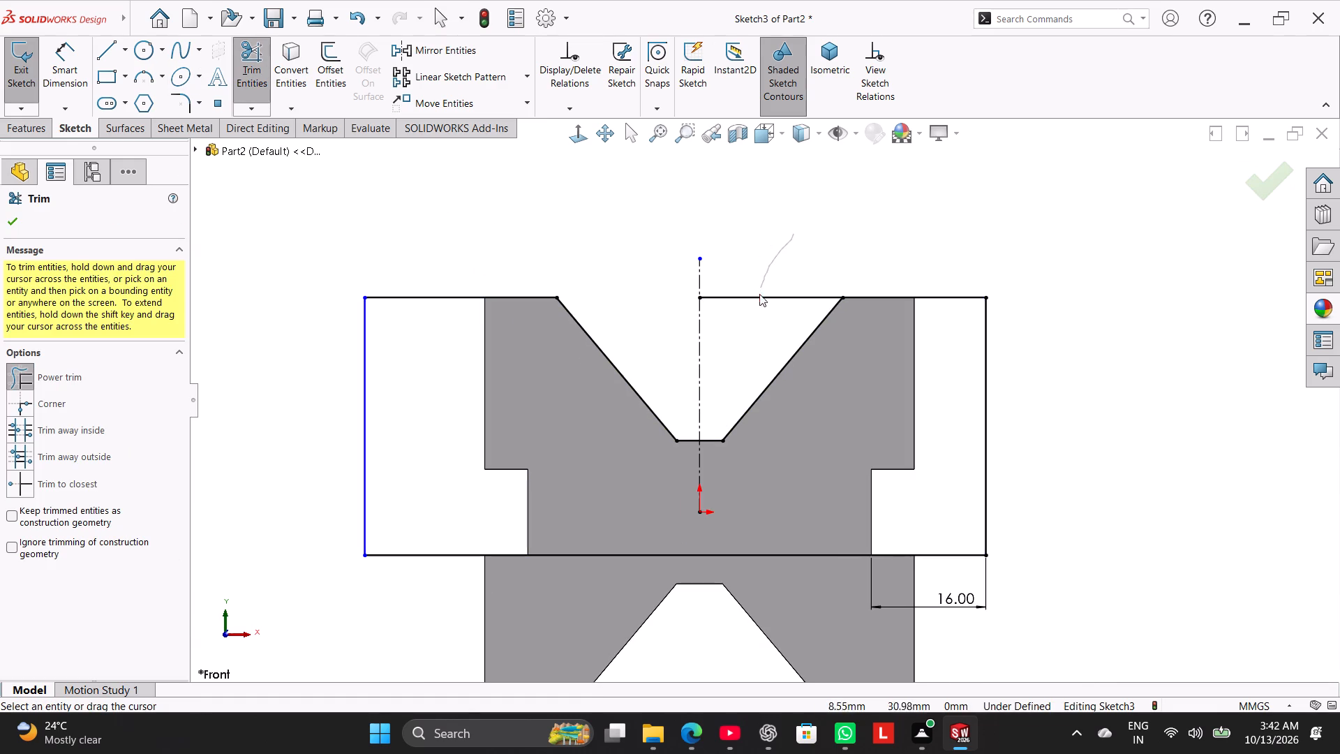
drag(759, 294, 751, 313)
right_click(507, 200)
click(464, 230)
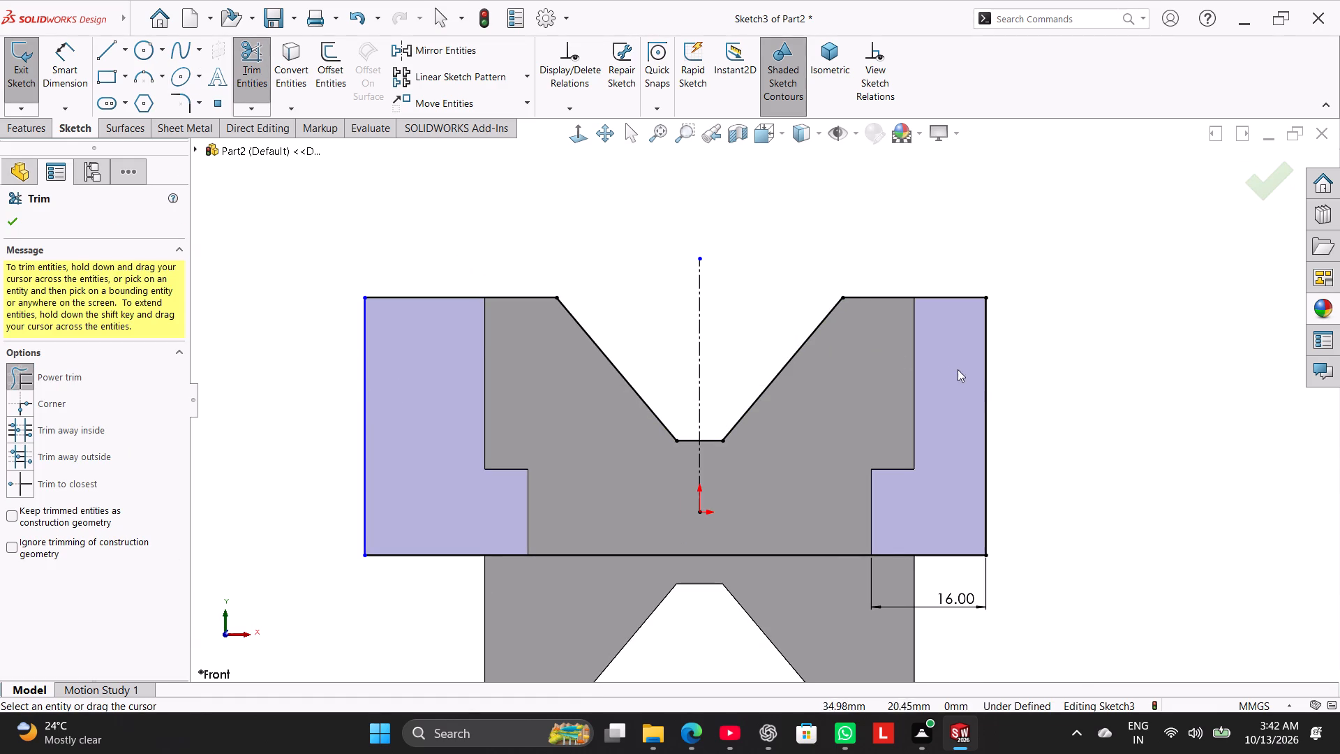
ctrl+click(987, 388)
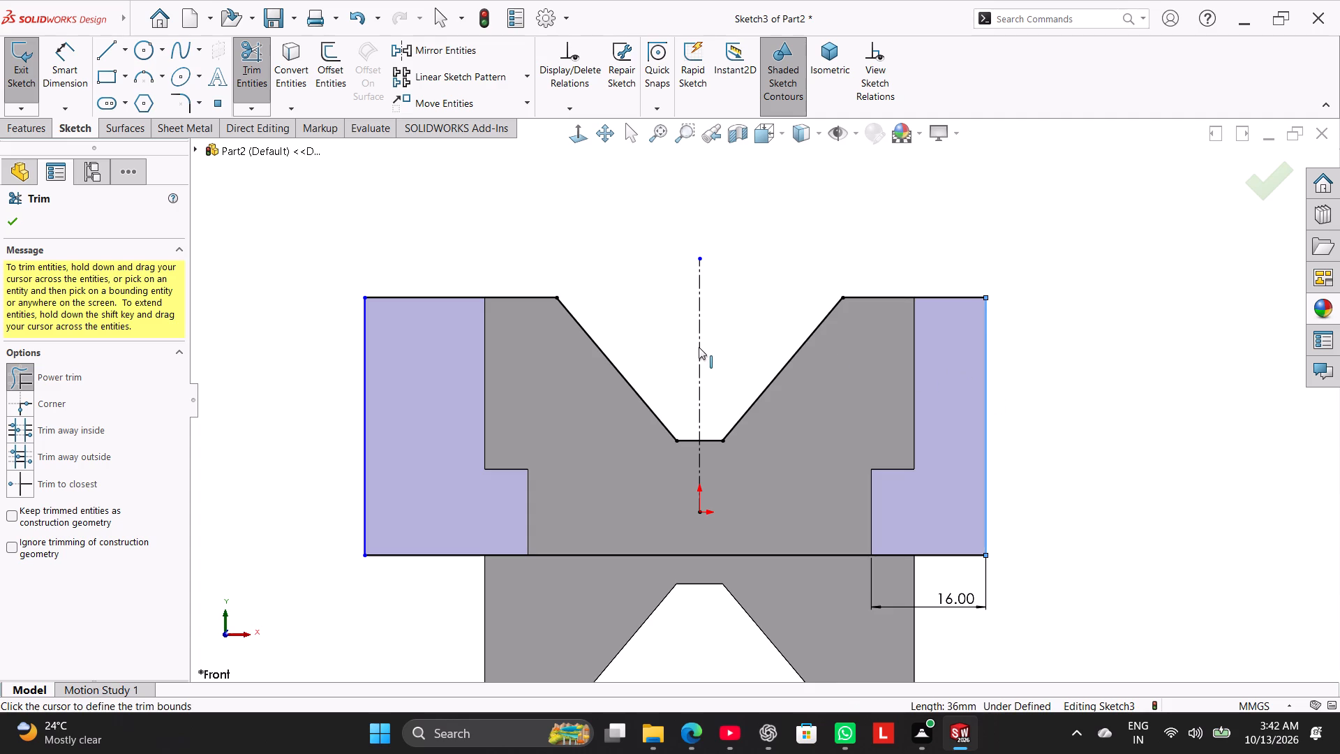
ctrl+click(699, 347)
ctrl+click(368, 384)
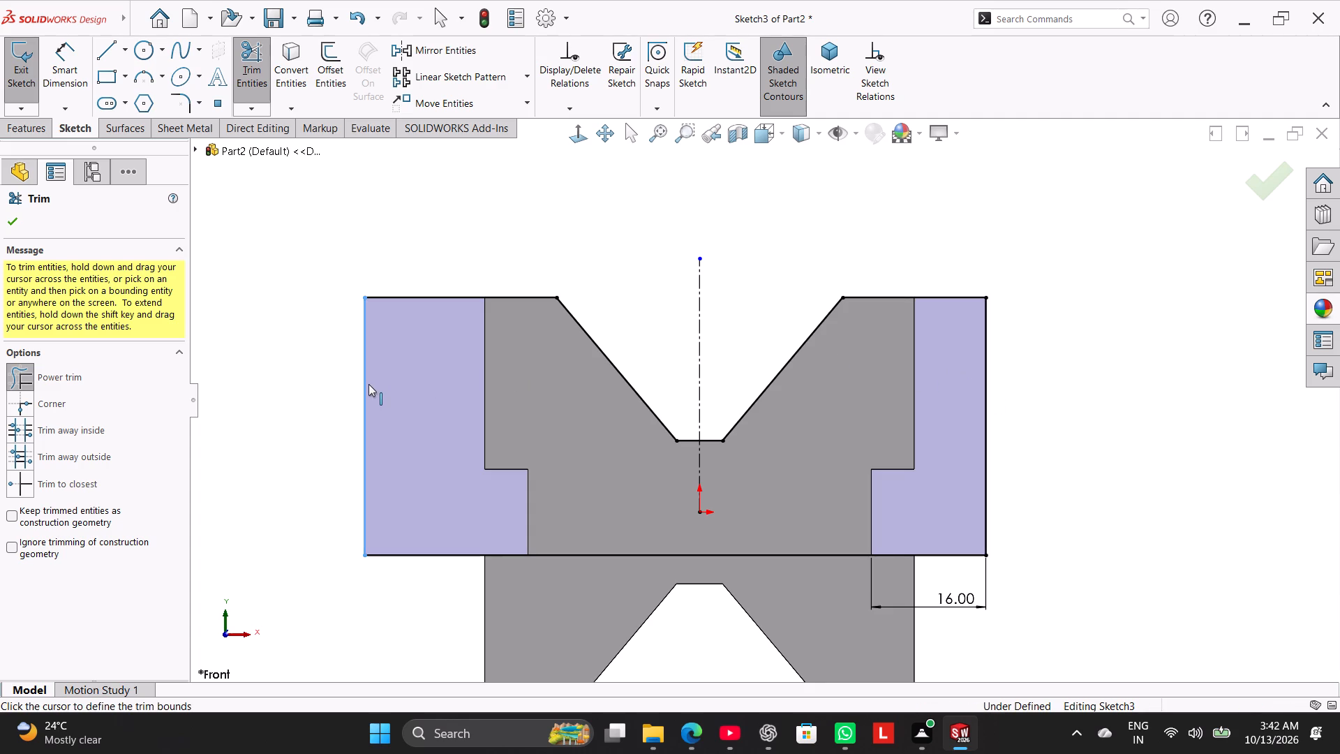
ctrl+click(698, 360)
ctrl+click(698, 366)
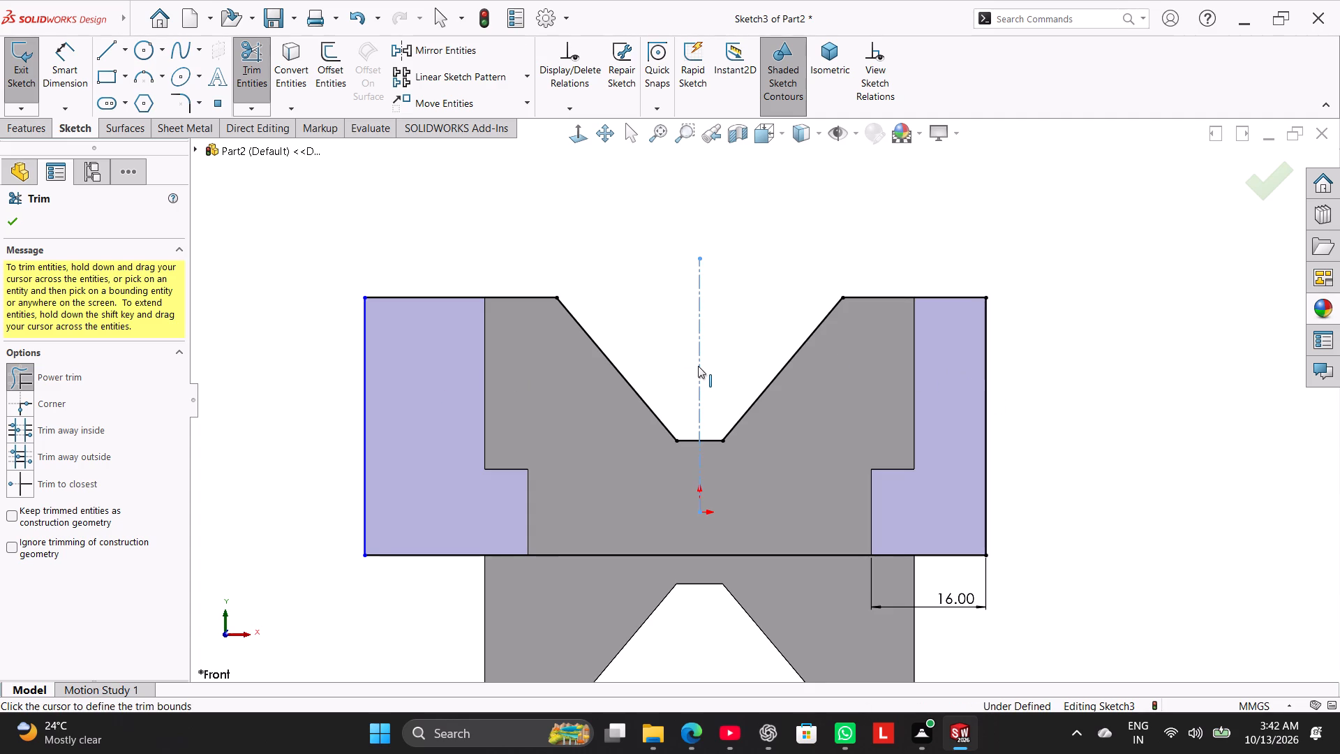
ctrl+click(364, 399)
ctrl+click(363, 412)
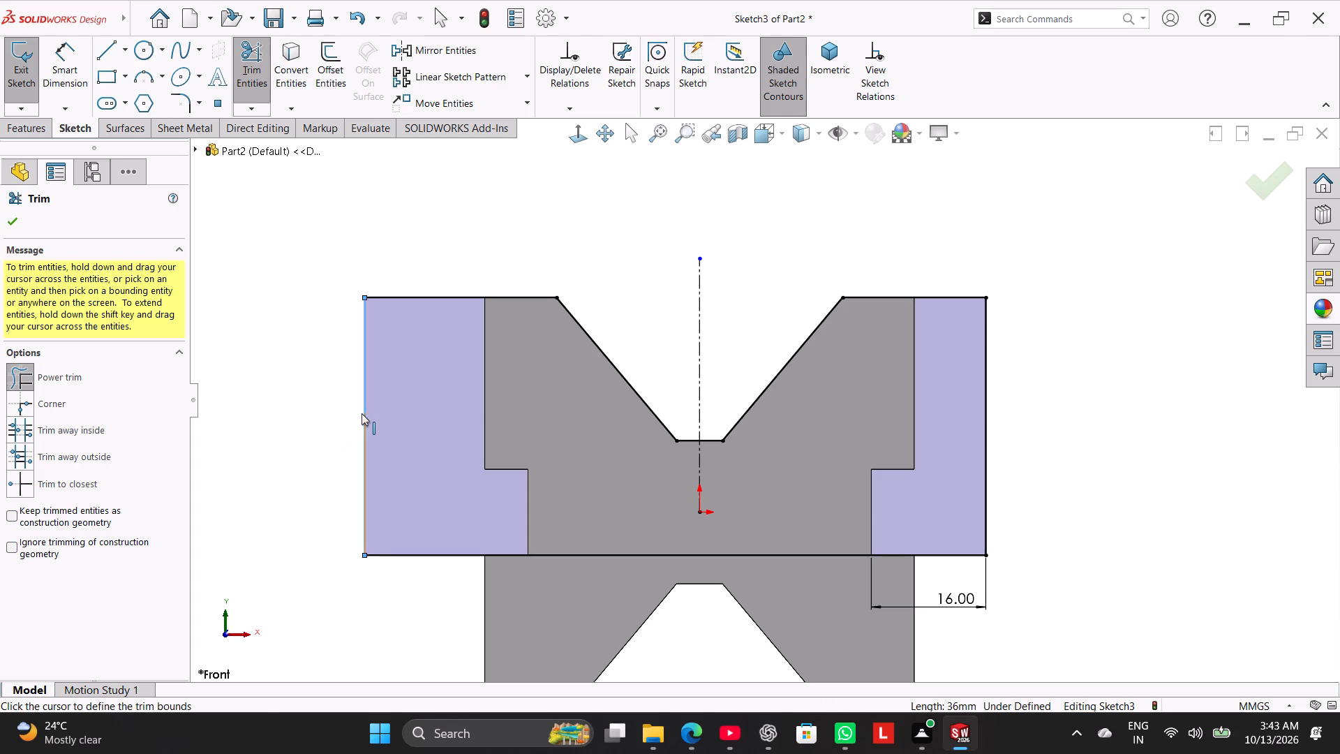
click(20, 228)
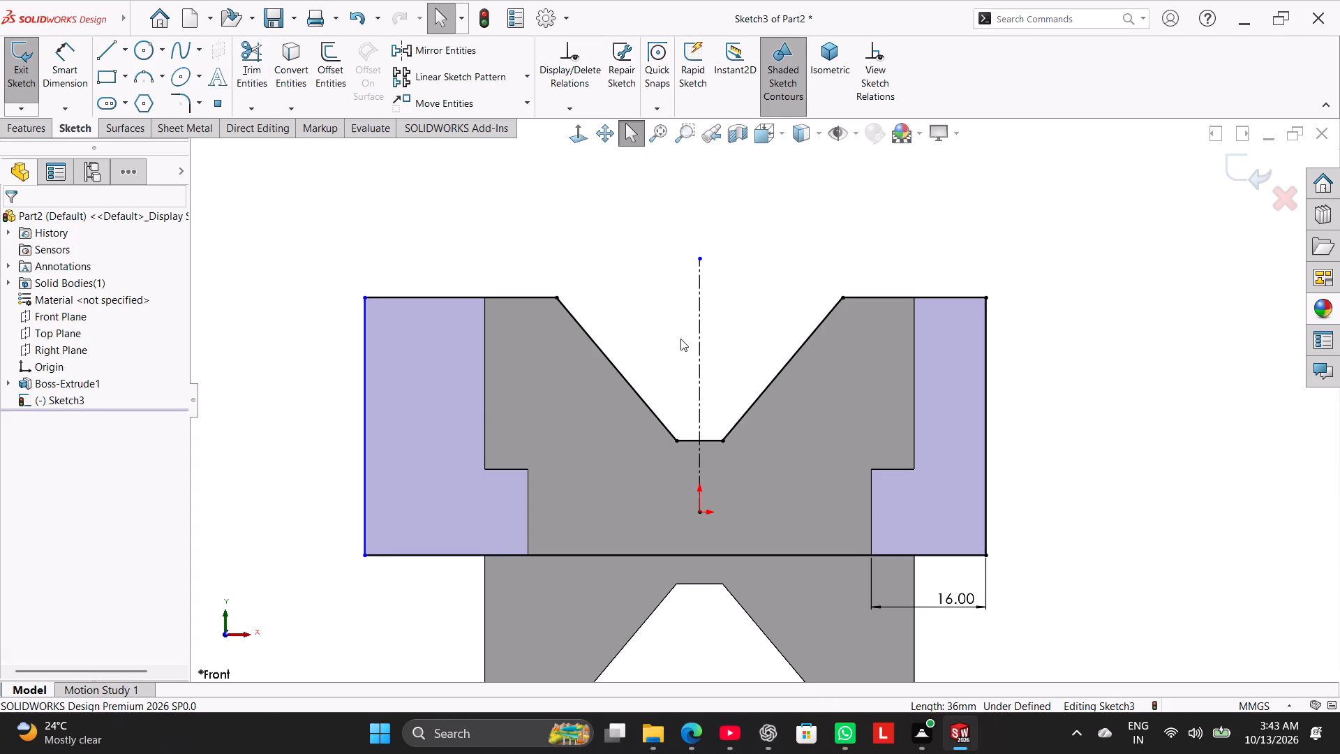
Add a Symmetric relation between the rectangle's left and right sides about the vertical centerline.
ctrl+click(697, 351)
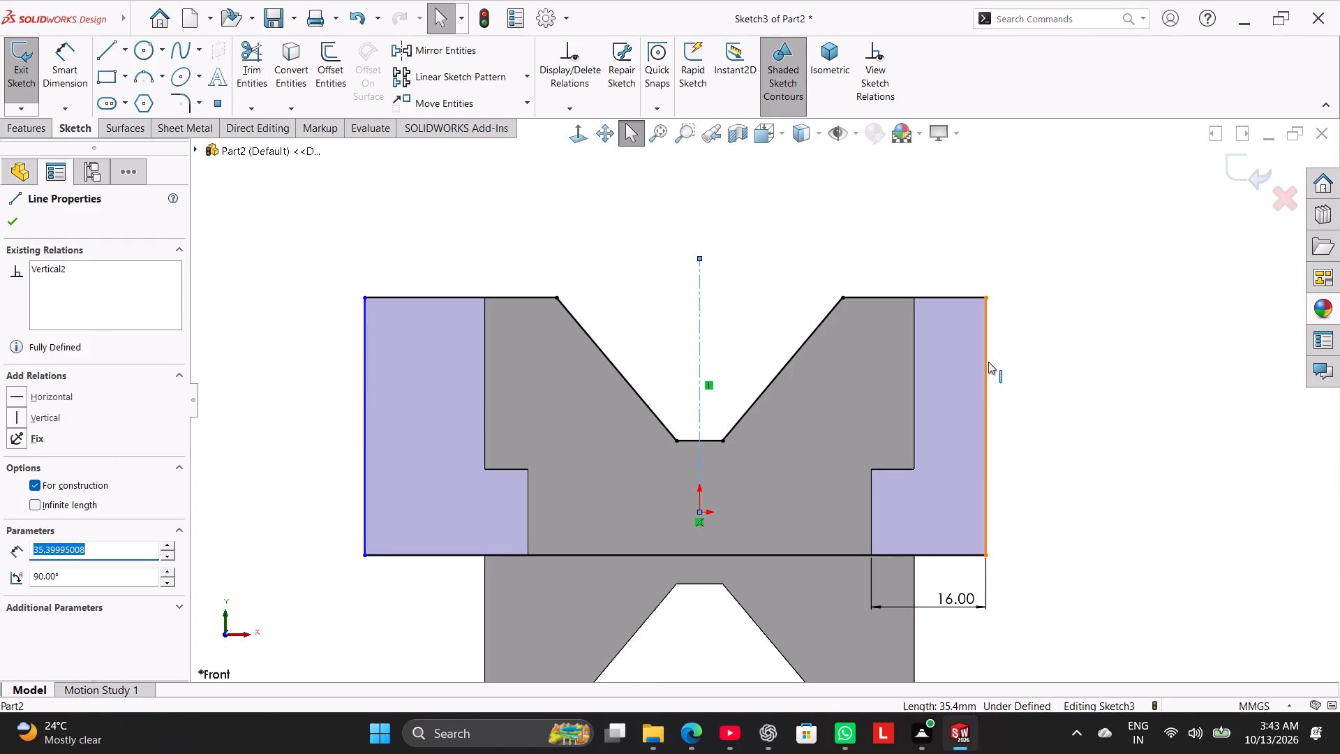
ctrl+click(988, 362)
ctrl+click(366, 323)
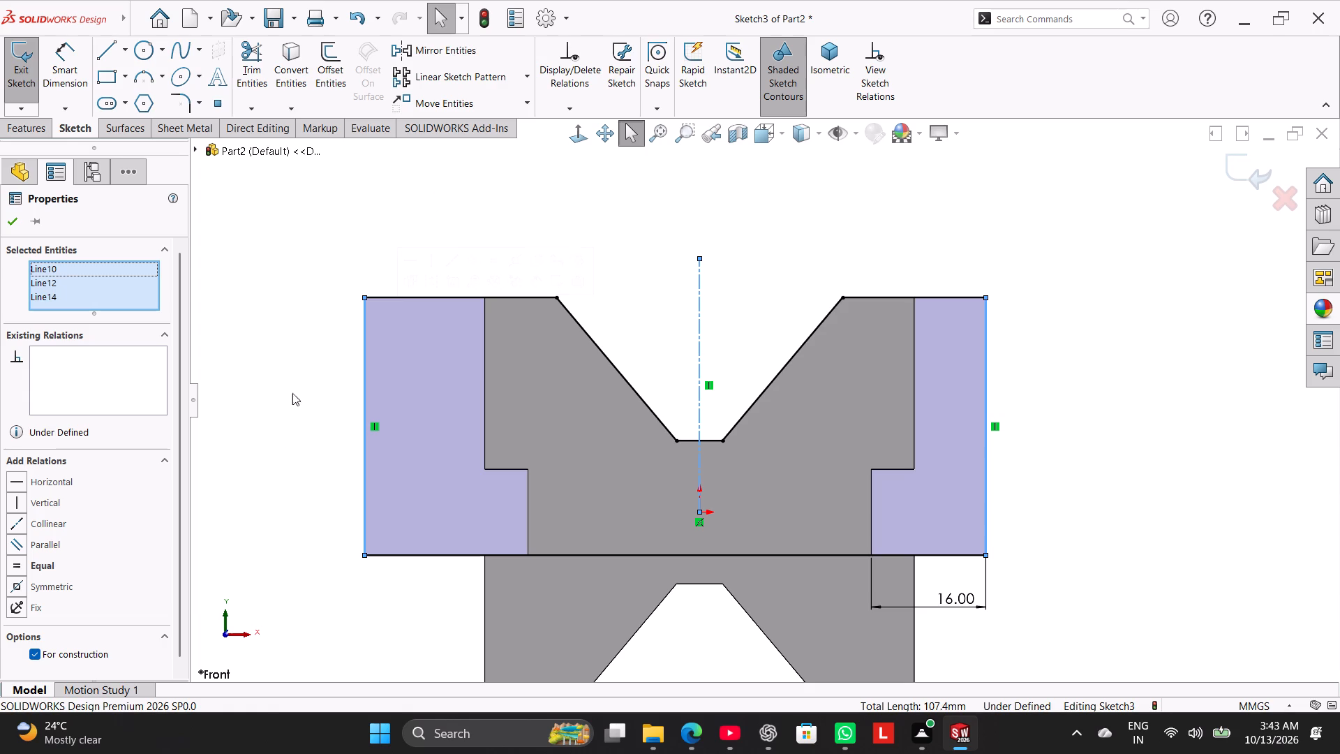
click(50, 586)
click(219, 513)
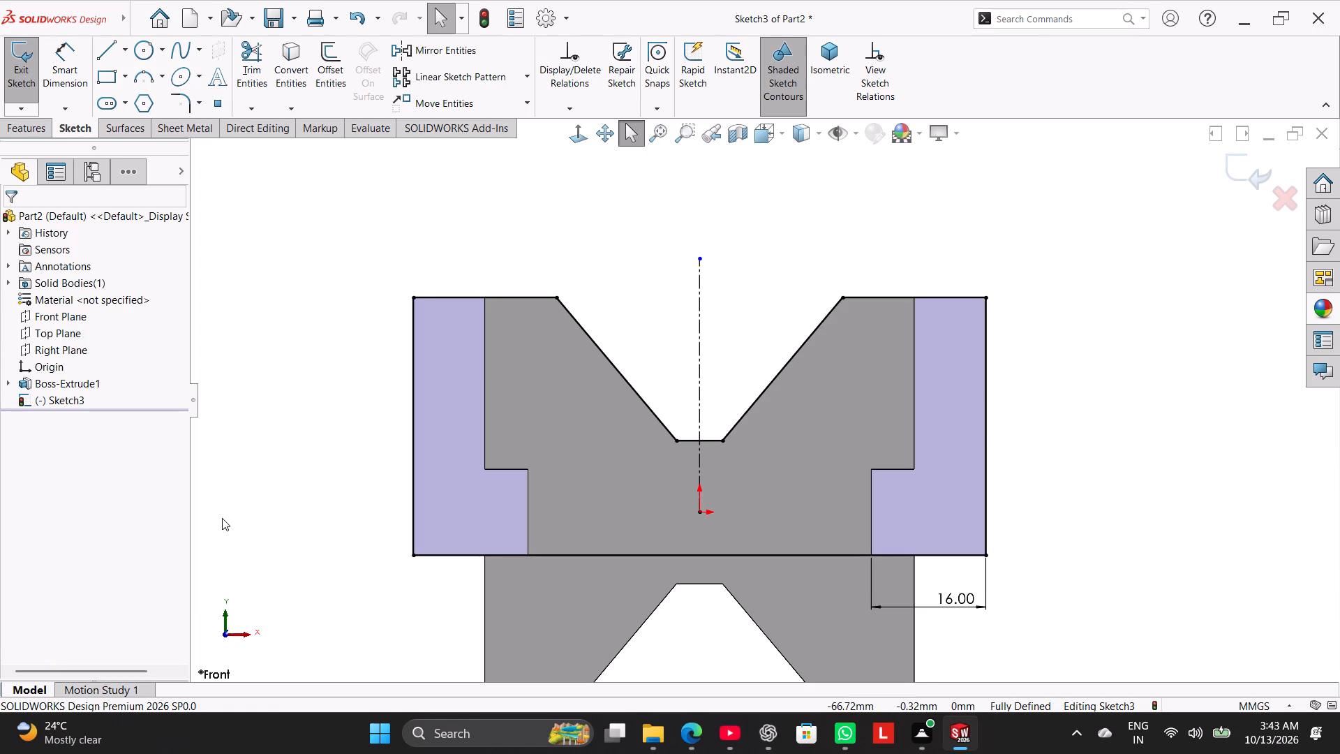
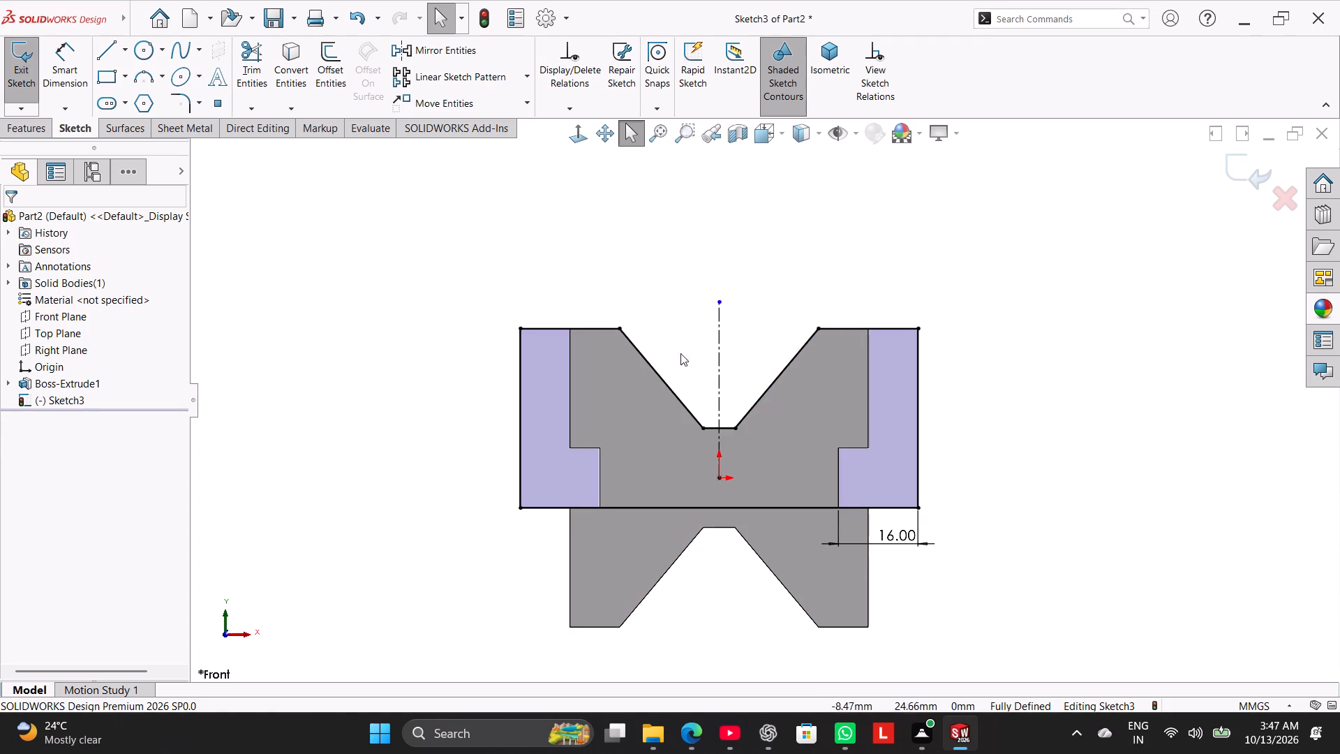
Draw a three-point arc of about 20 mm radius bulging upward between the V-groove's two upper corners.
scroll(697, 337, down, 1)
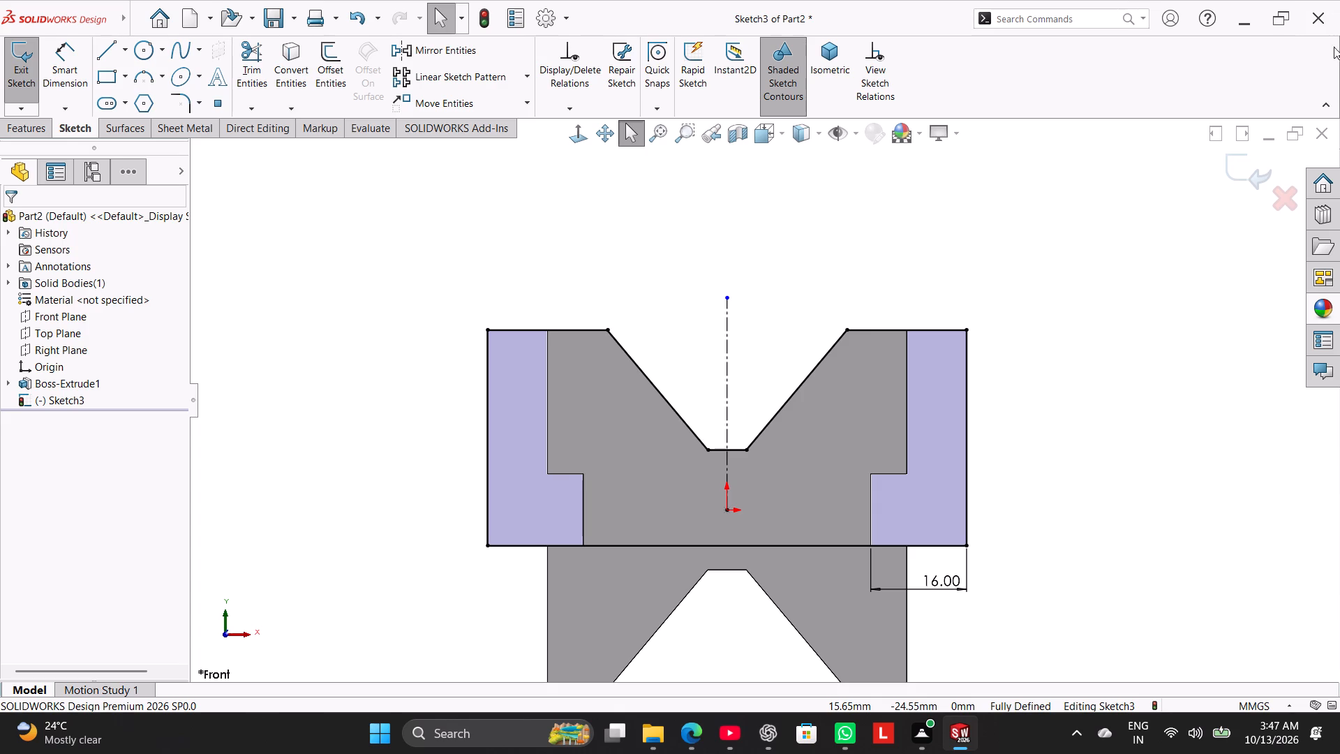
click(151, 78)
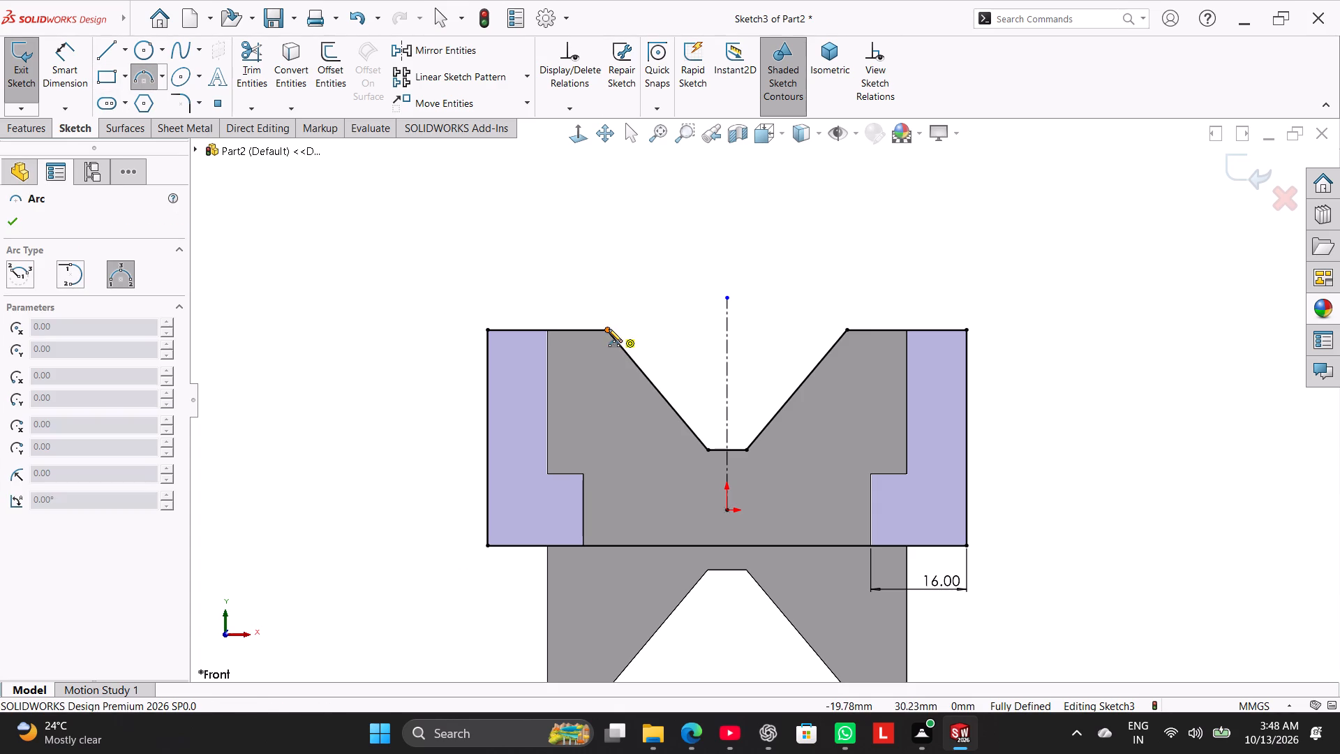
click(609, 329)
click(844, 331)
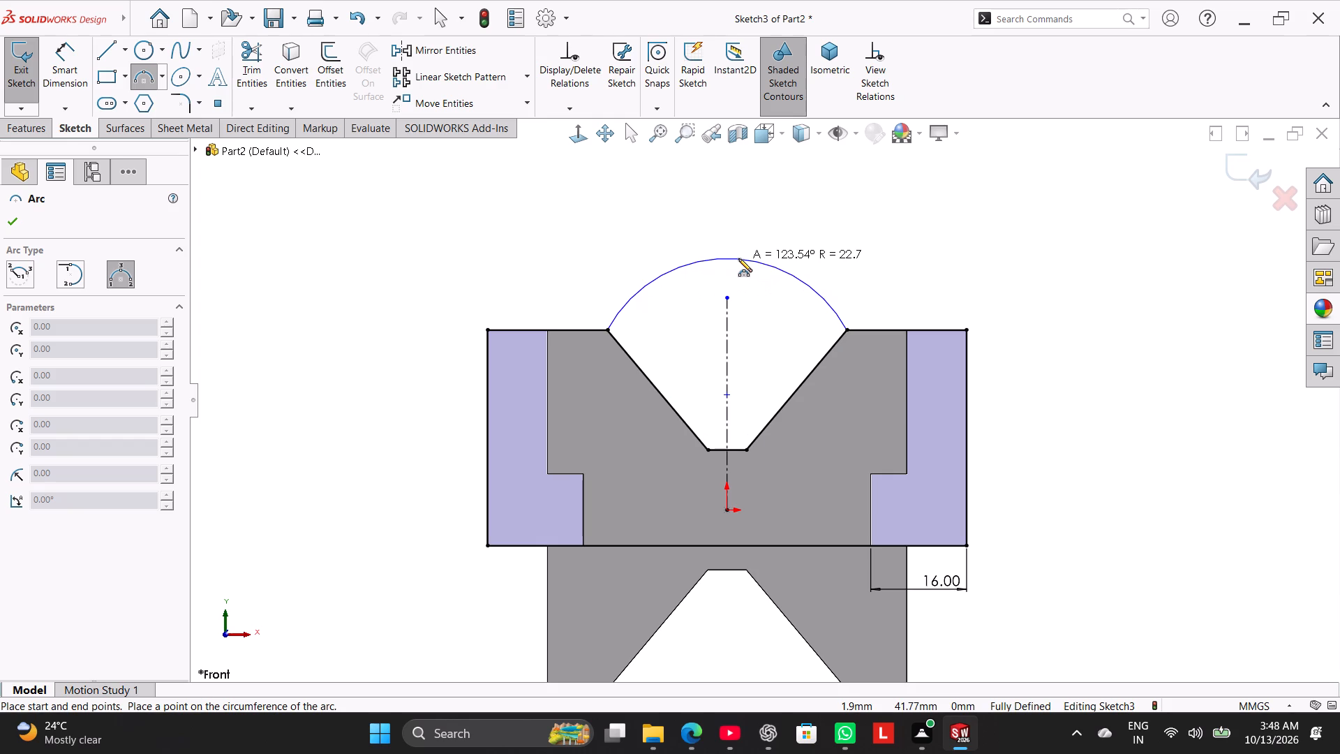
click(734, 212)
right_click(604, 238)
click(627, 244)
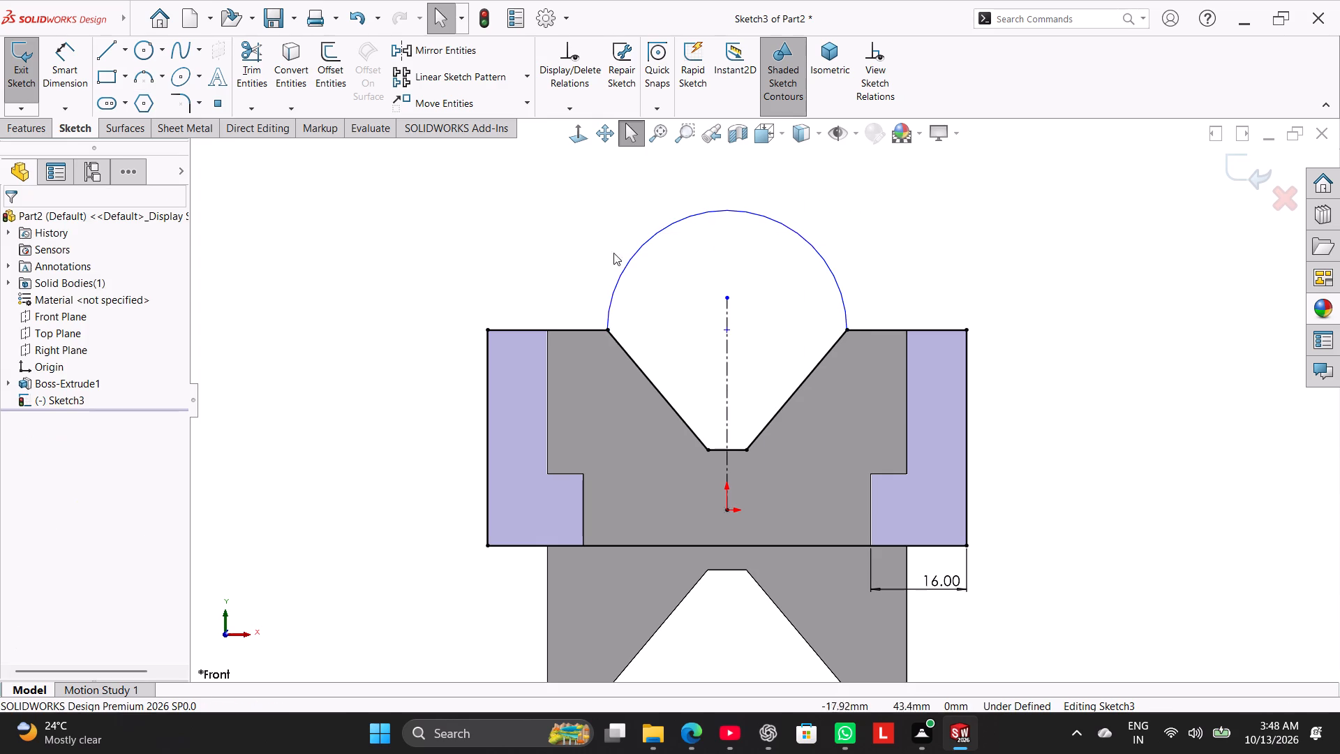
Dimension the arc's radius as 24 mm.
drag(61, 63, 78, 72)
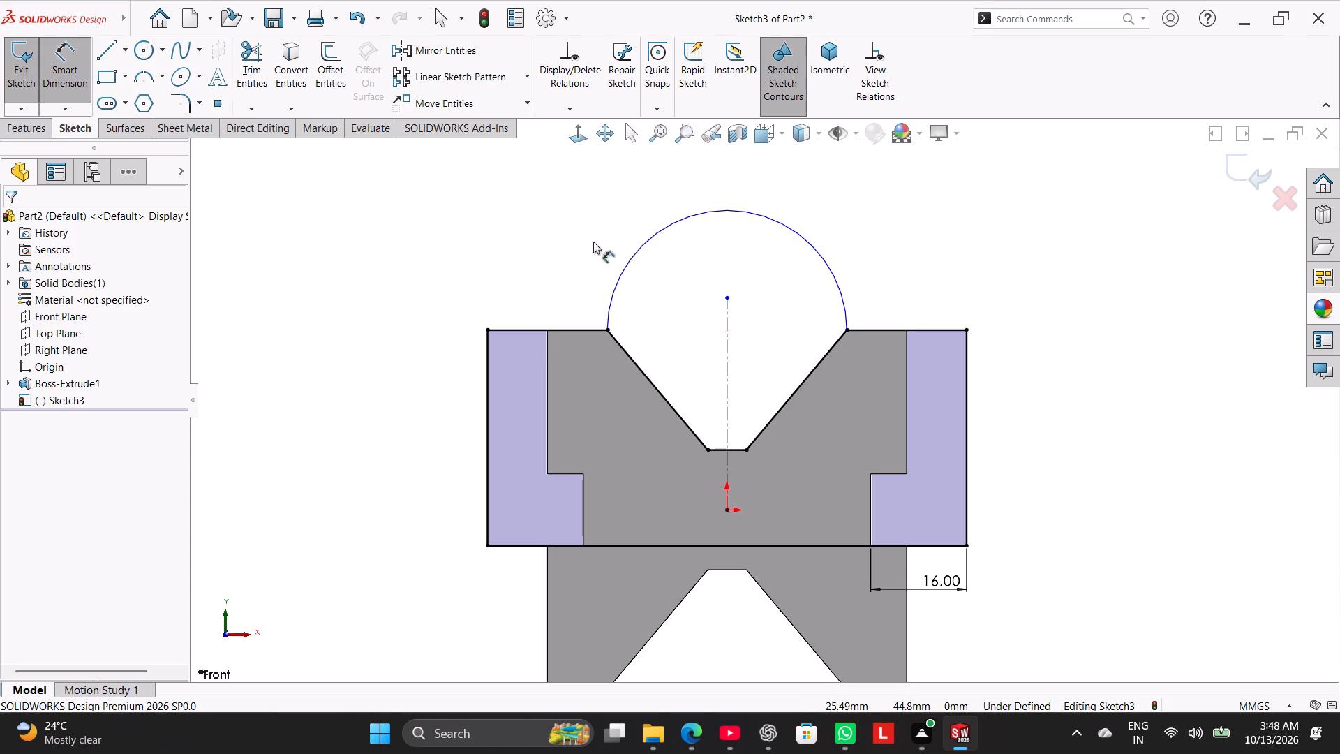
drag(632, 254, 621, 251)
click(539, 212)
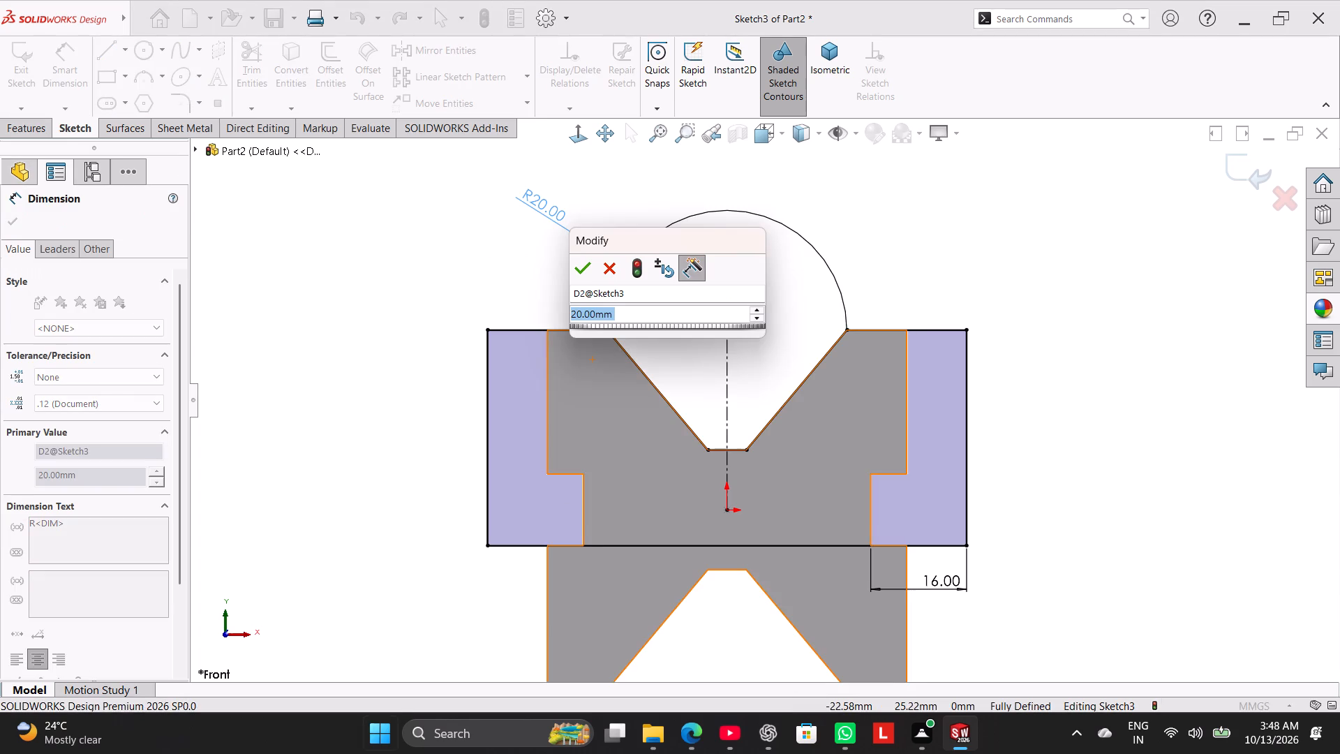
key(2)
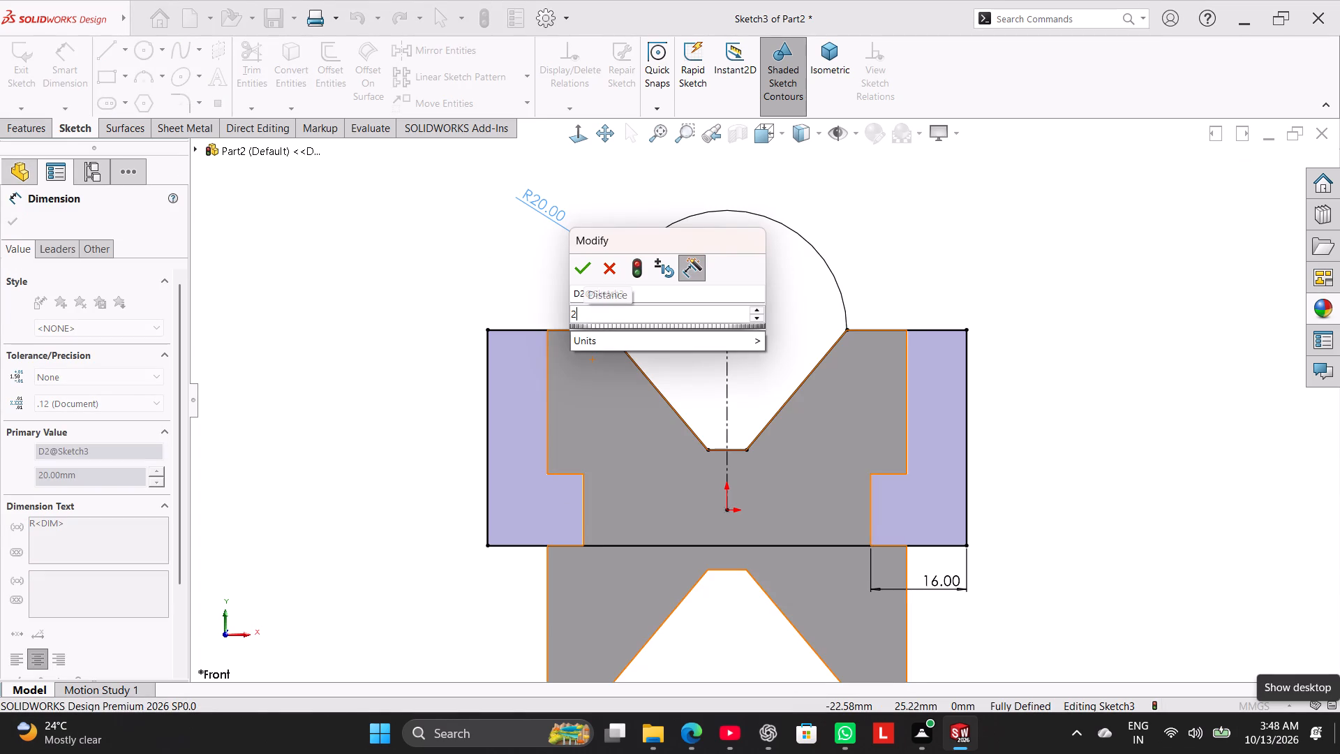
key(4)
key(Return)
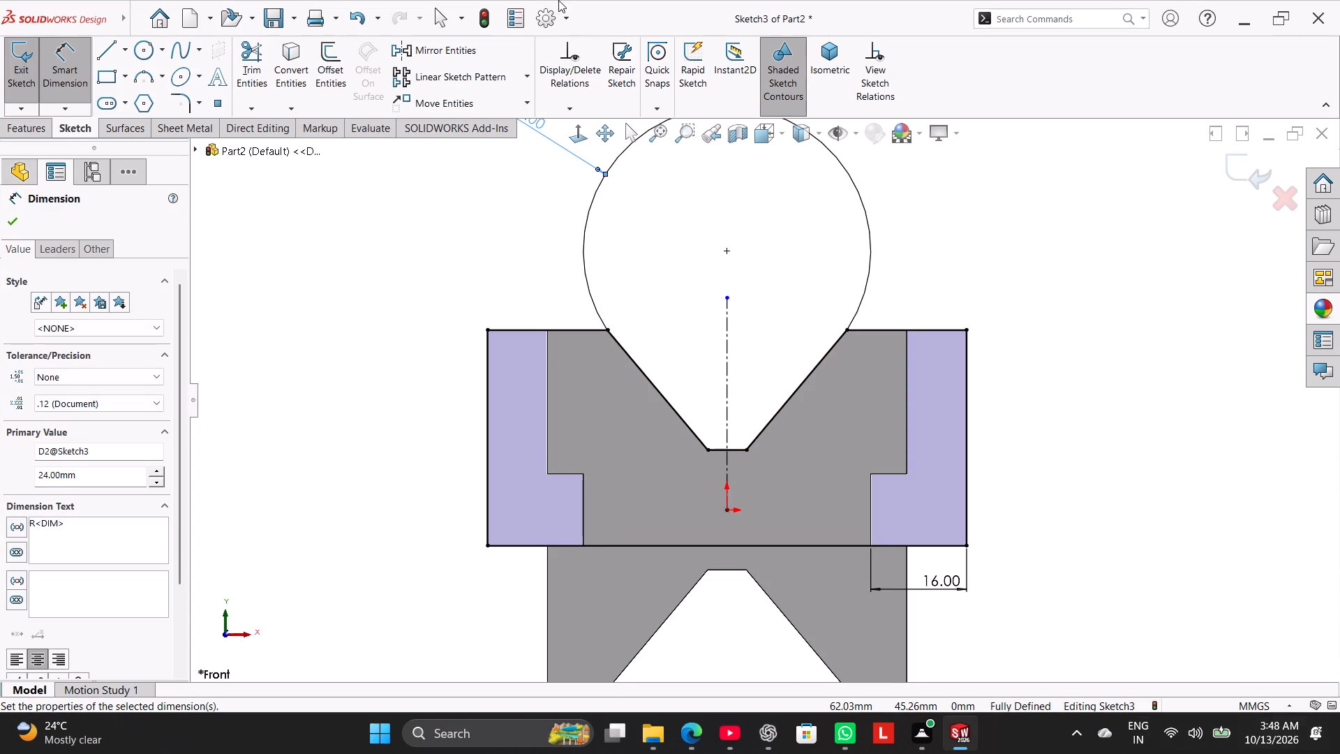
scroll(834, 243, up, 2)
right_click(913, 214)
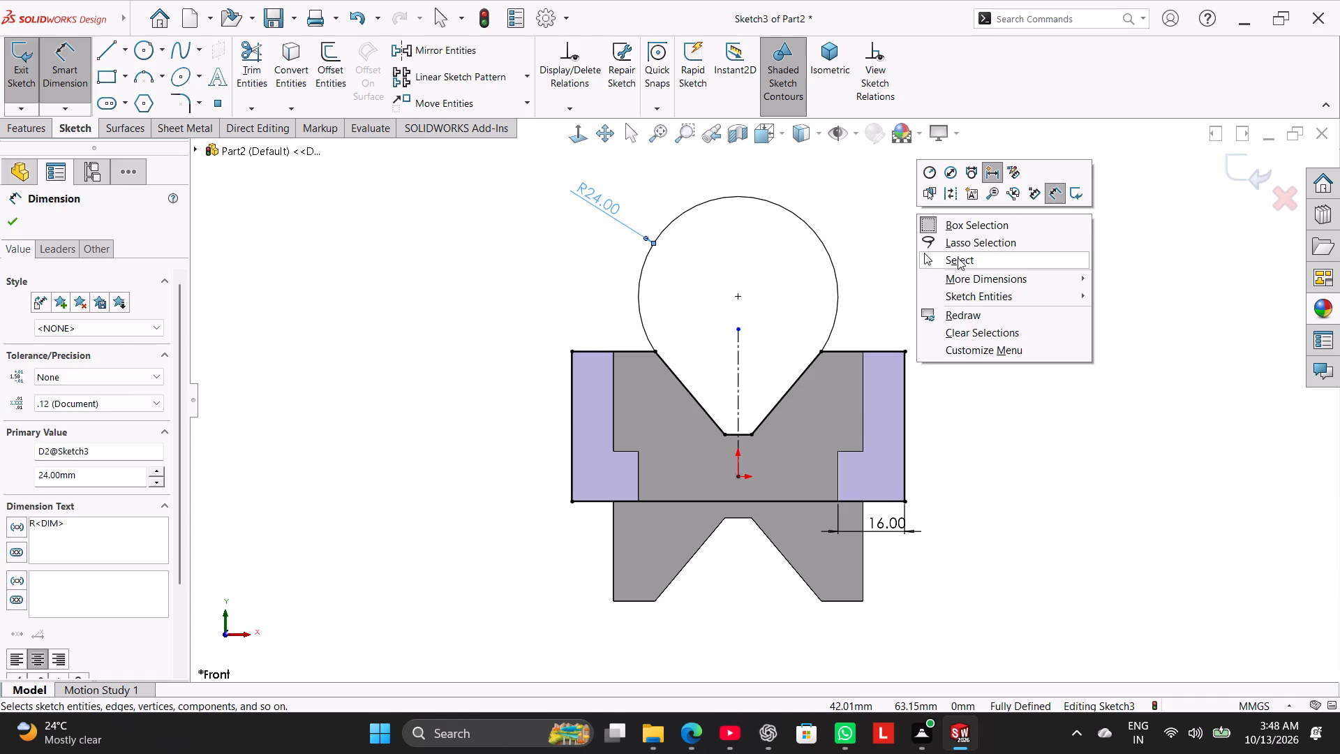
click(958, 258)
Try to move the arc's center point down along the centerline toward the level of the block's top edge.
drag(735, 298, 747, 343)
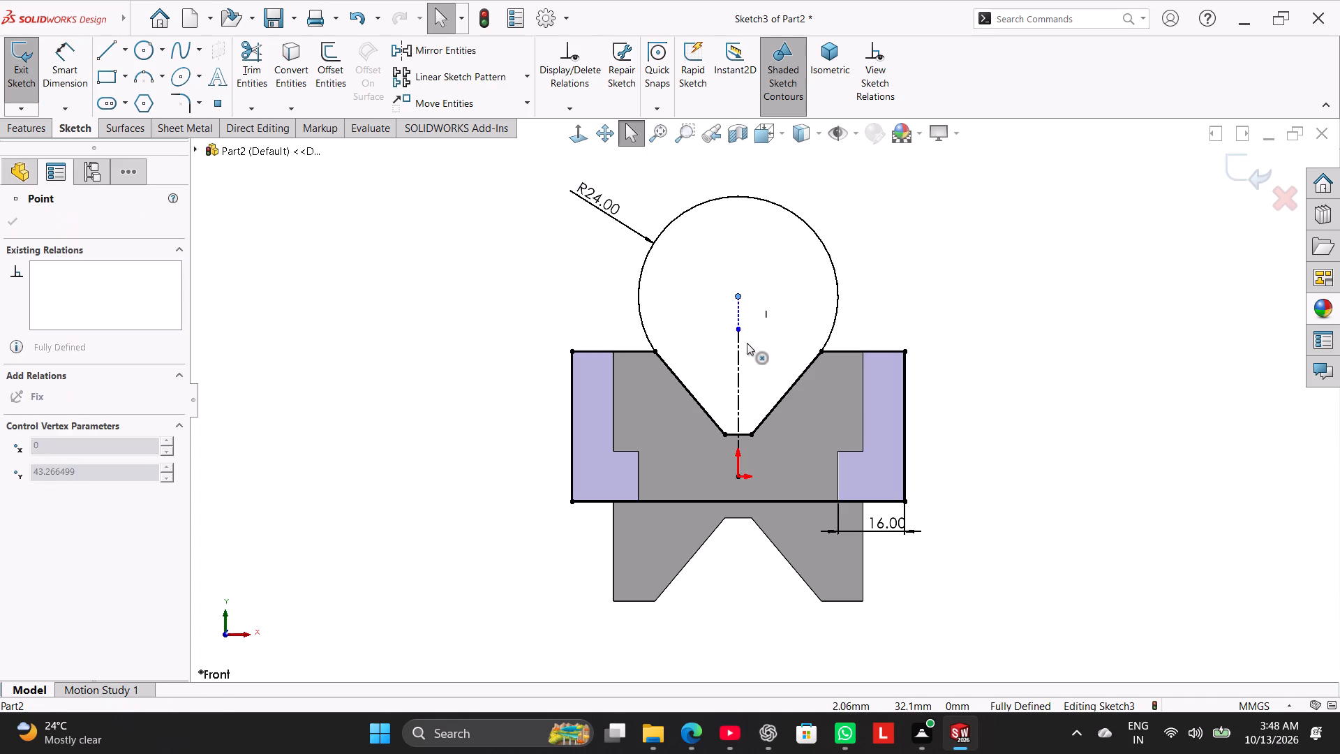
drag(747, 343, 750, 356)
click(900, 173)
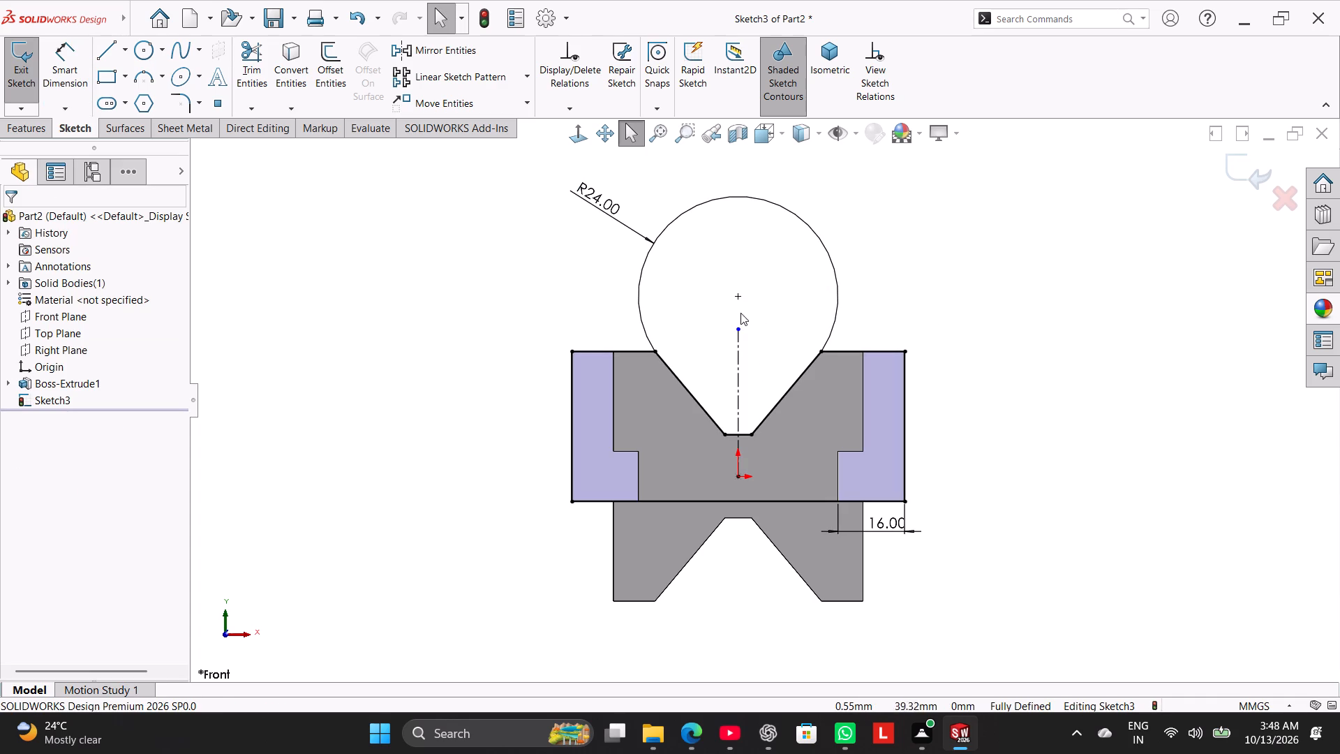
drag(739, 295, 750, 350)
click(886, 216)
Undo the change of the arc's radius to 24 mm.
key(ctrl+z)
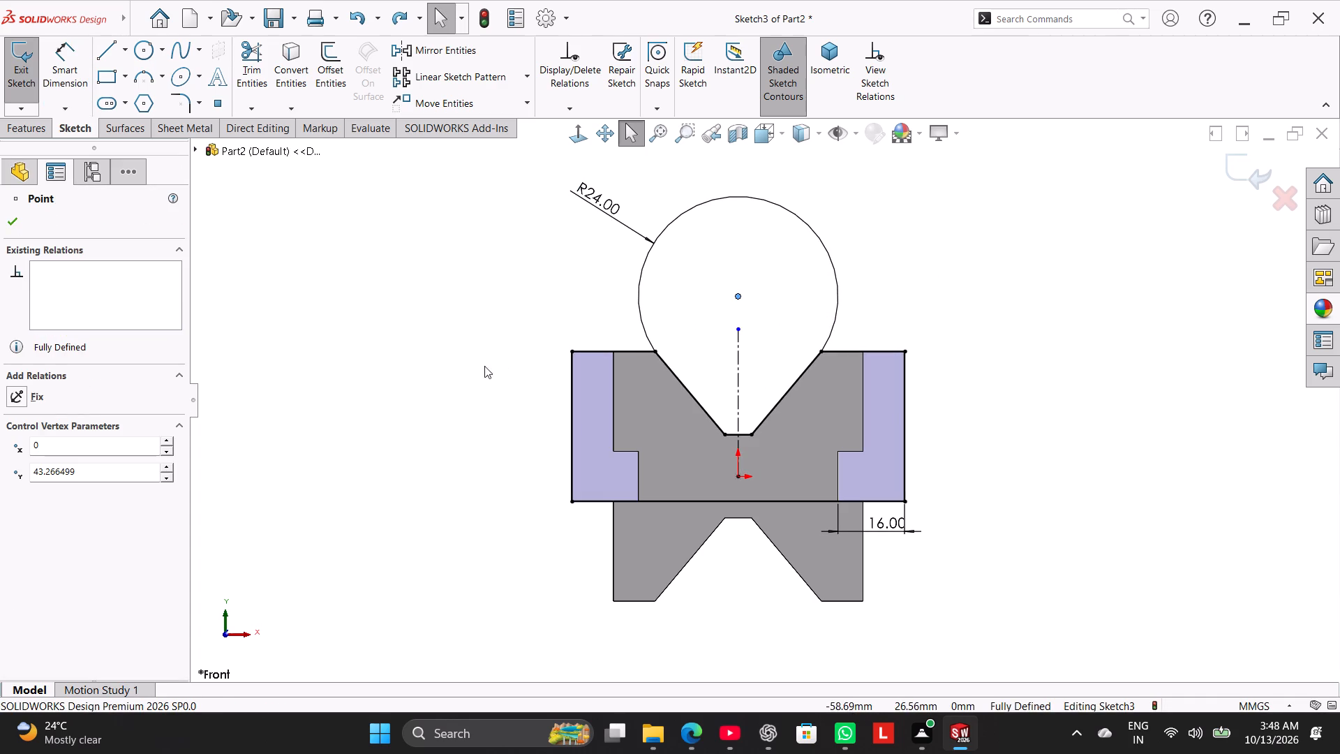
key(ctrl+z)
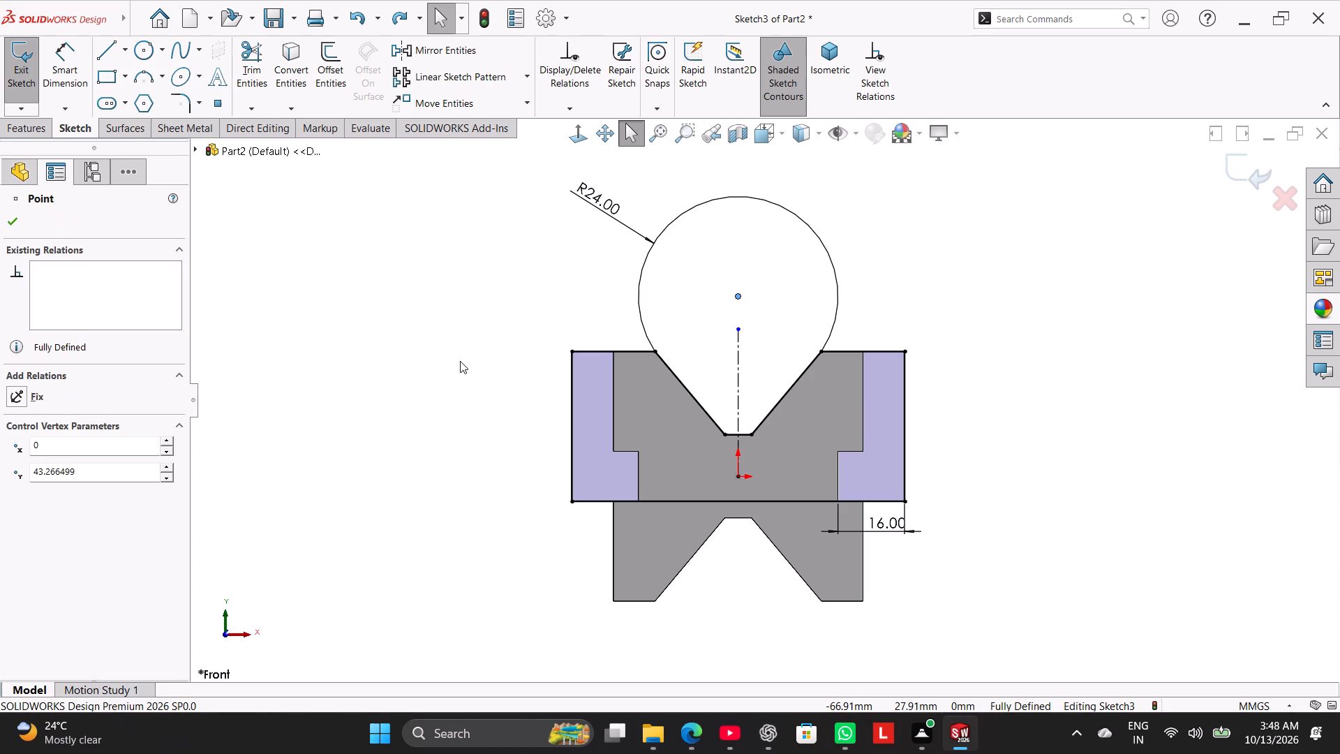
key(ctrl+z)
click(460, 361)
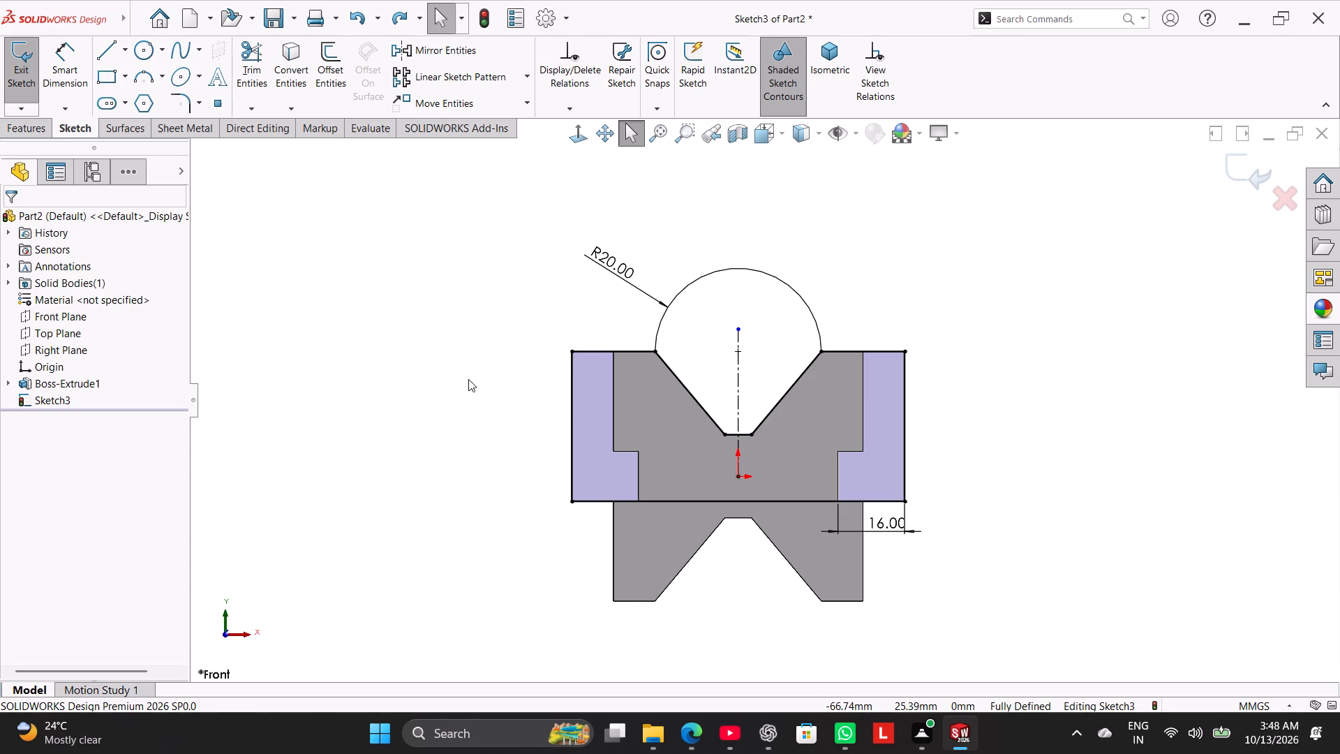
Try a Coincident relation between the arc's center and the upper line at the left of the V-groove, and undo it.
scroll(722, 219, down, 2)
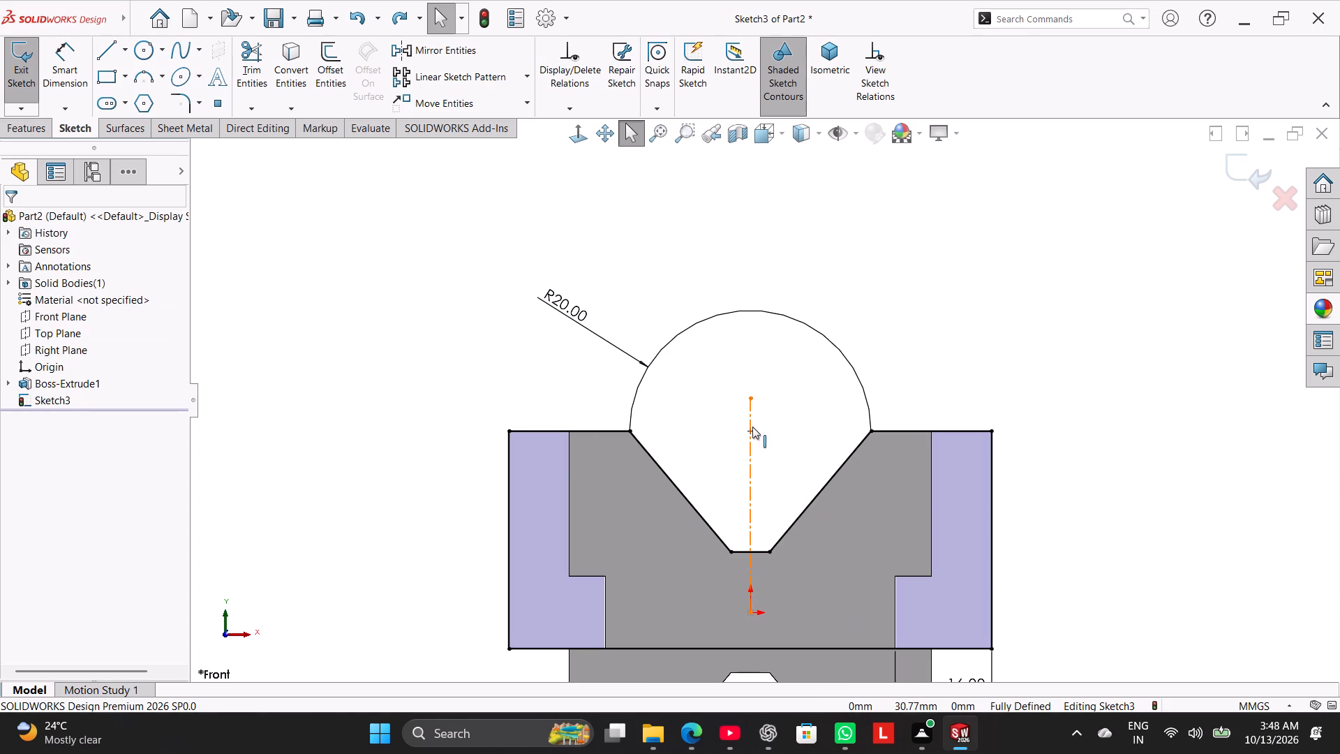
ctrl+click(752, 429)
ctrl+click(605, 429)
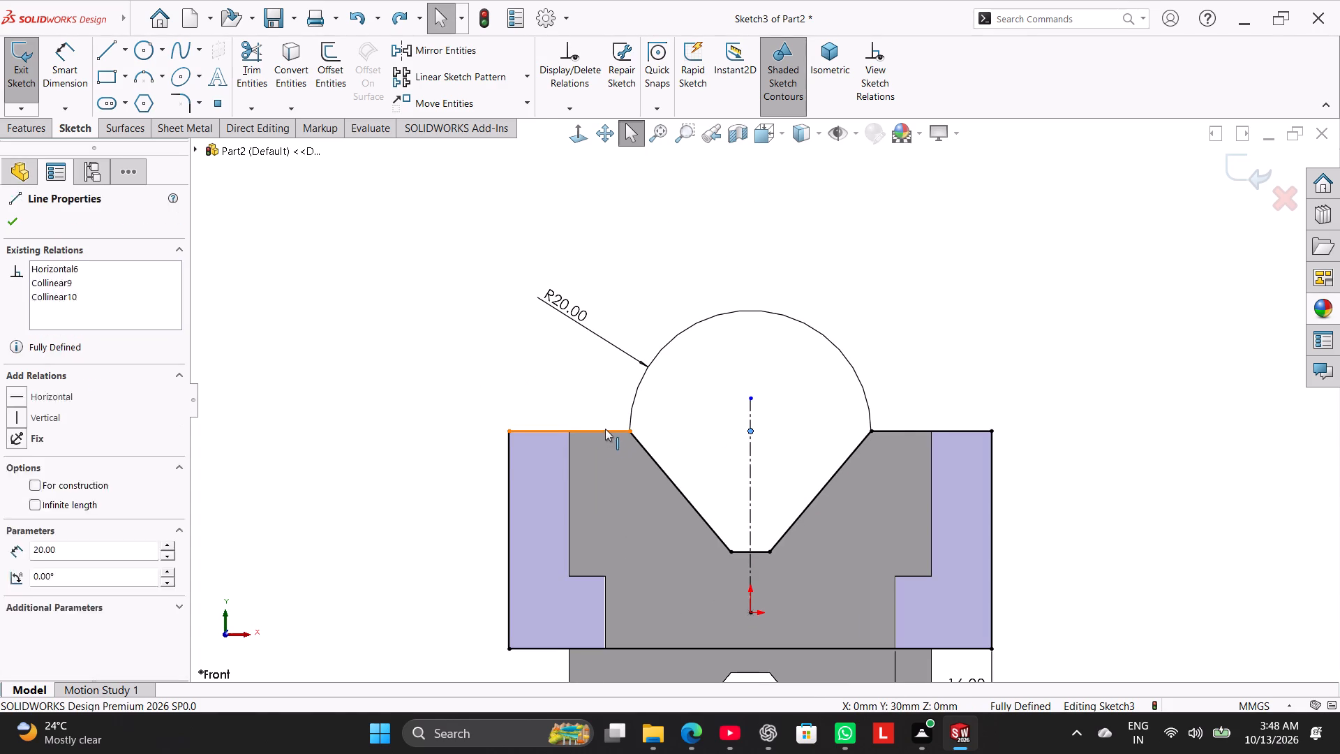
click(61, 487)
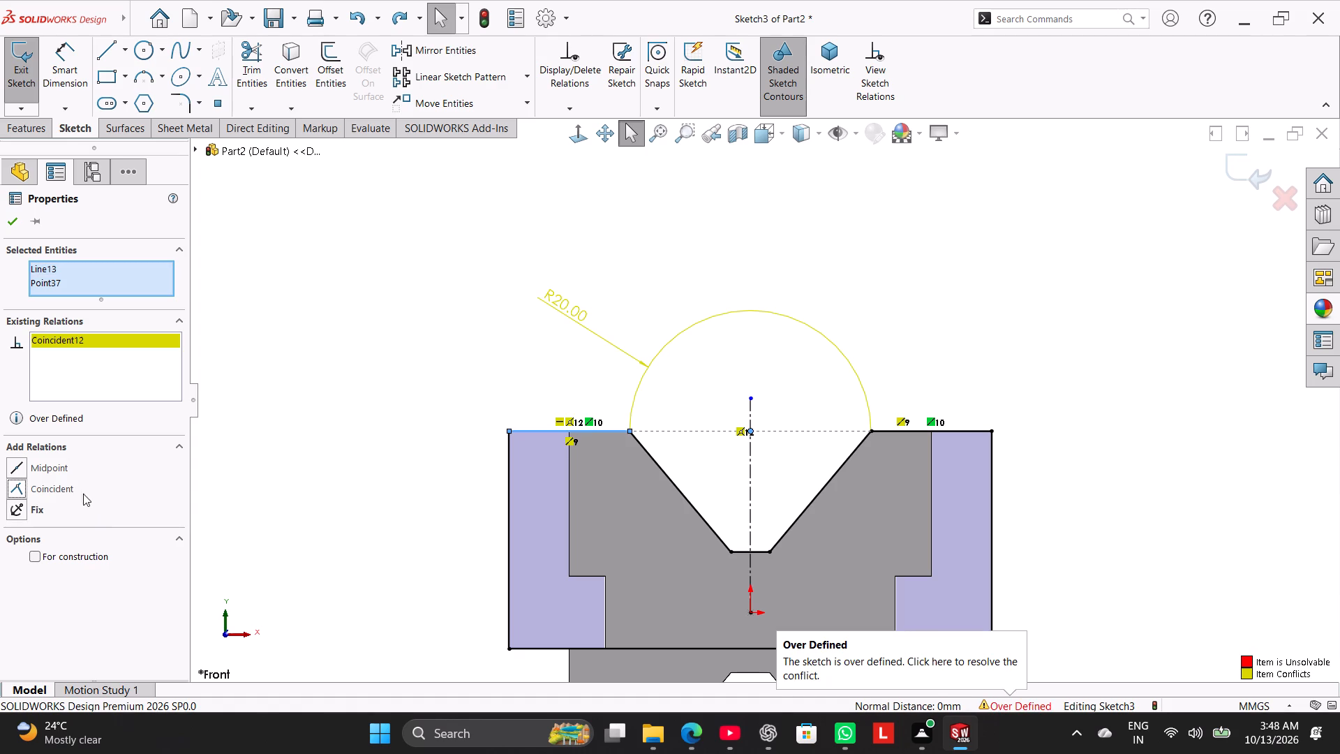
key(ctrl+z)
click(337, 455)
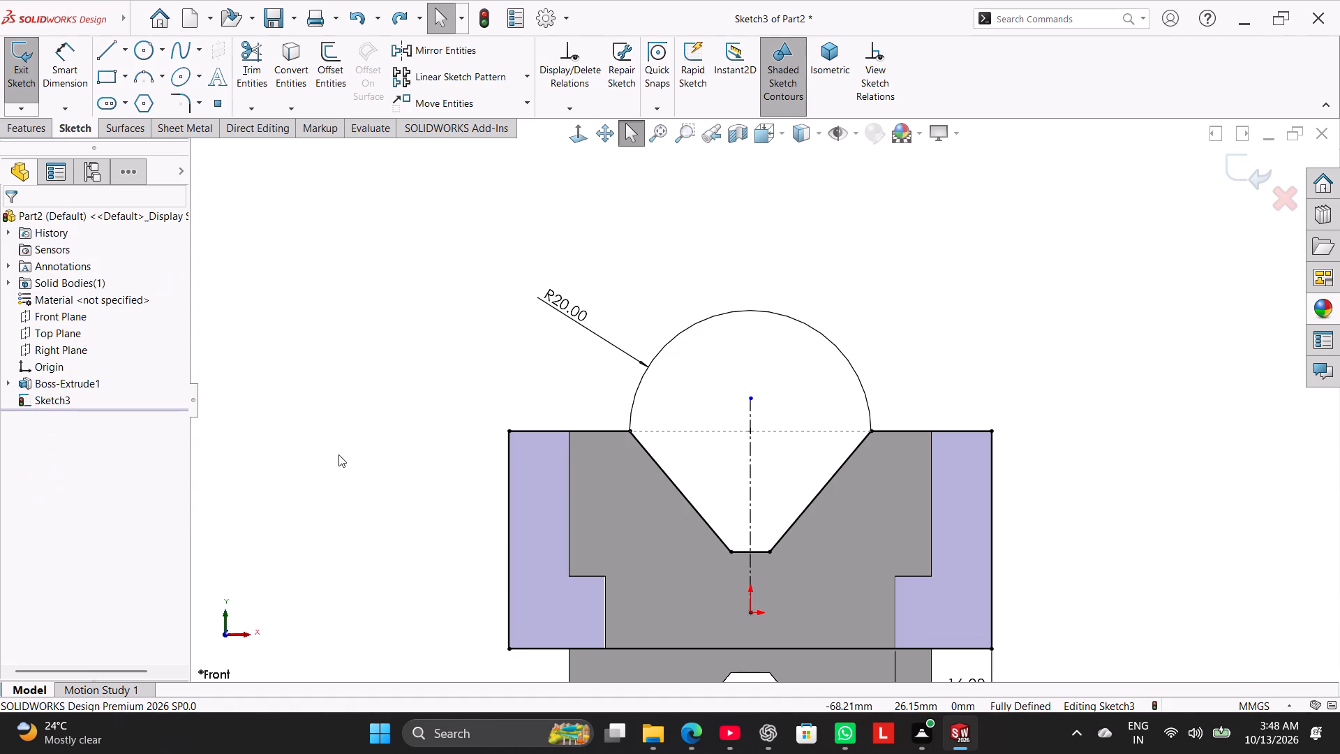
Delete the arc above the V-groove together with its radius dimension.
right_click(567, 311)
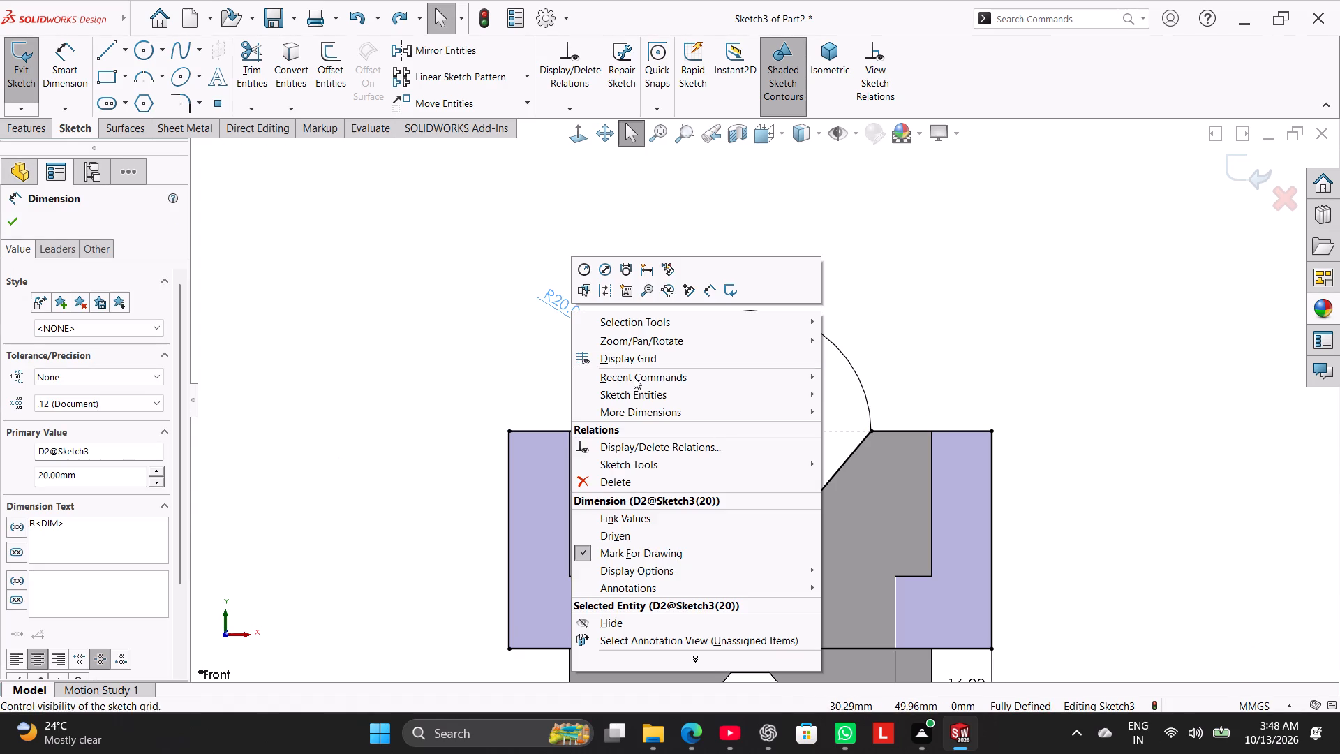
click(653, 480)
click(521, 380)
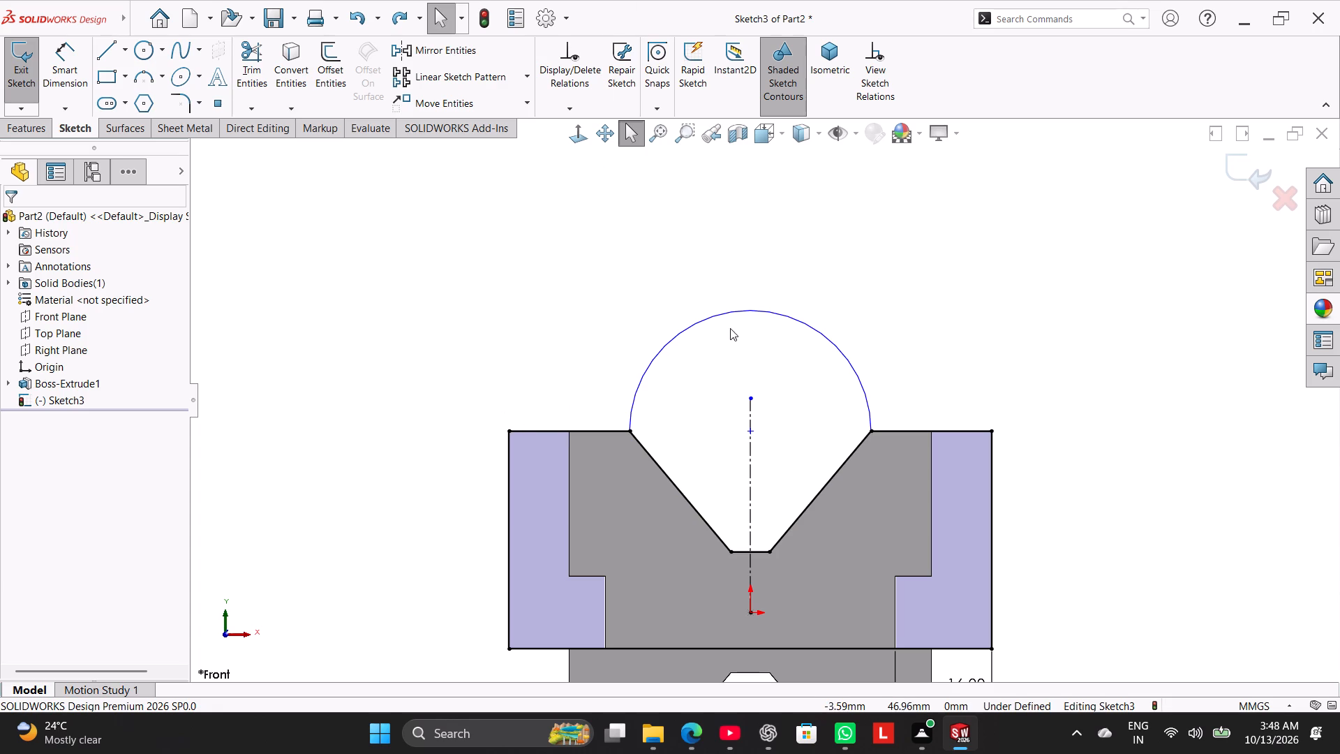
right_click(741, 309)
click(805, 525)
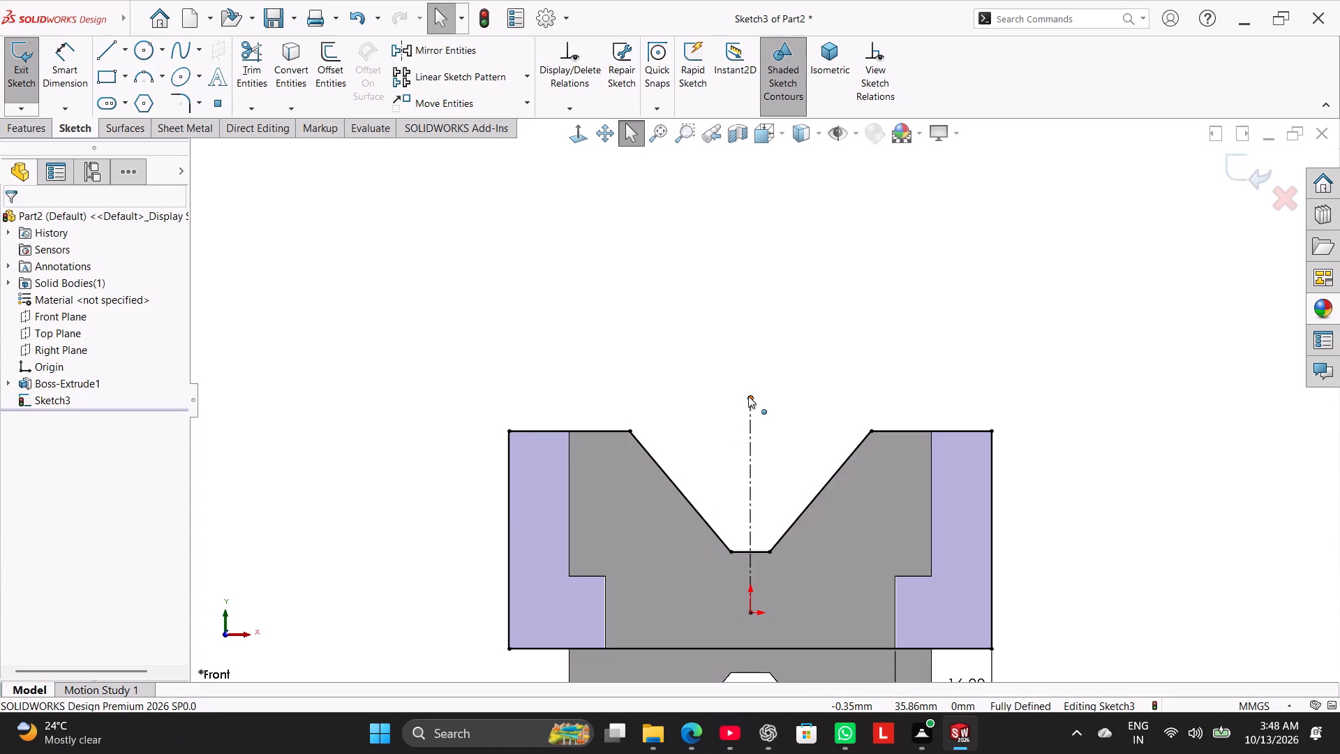
Lower the centerline's top endpoint to the block's top edge and make it Coincident with the upper line left of the V-groove.
drag(748, 396, 748, 430)
click(699, 374)
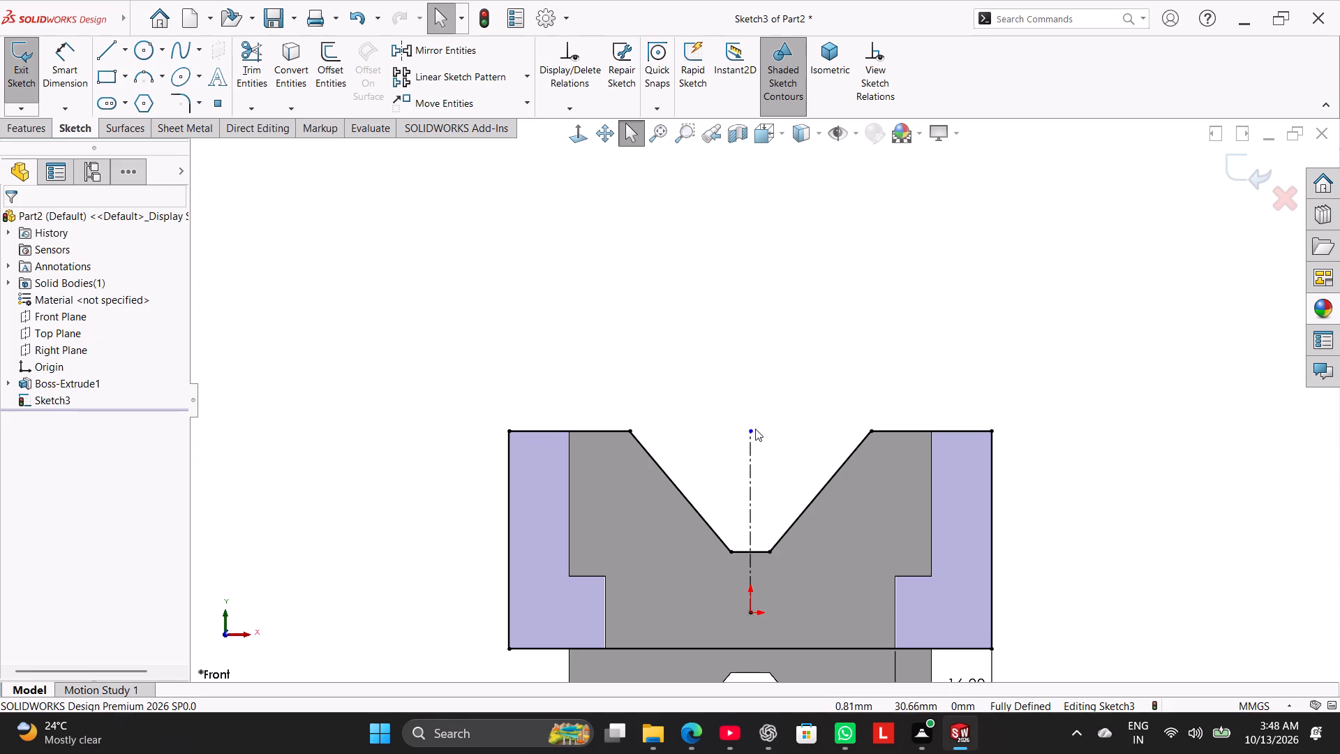
click(750, 432)
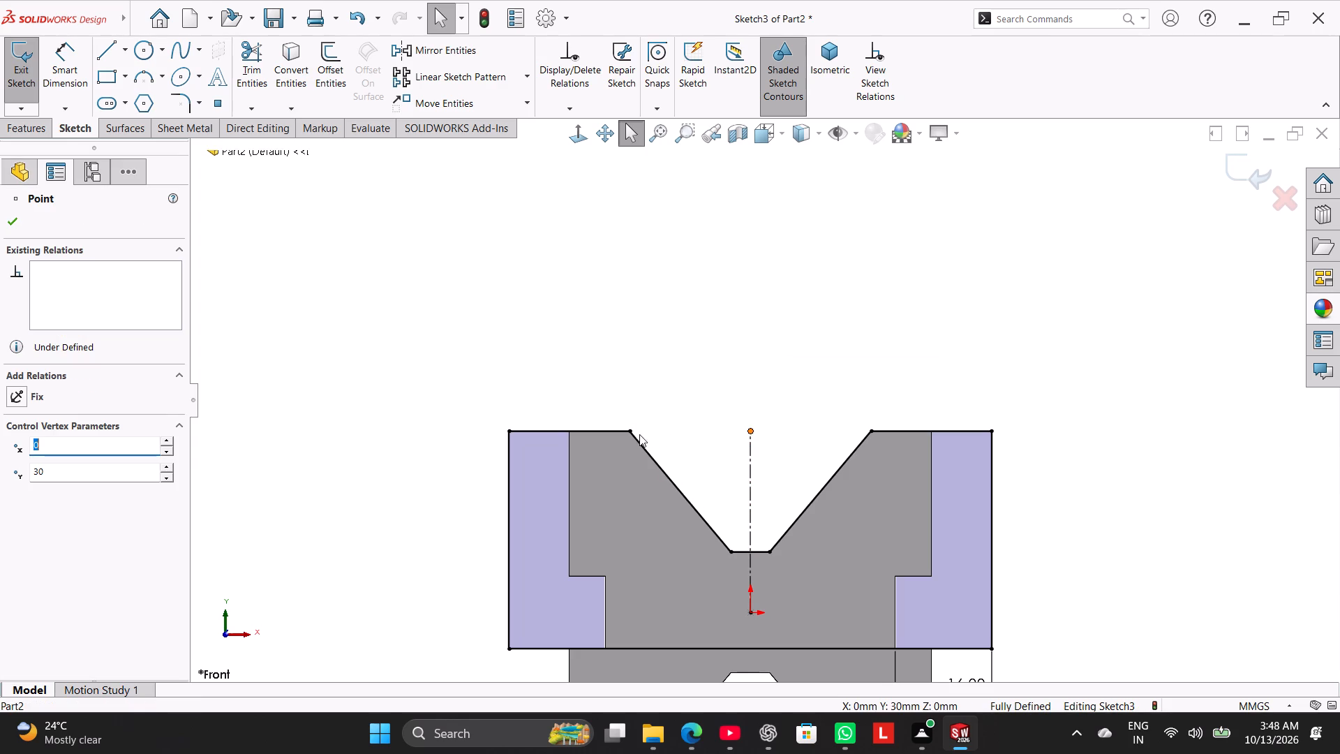
ctrl+click(616, 432)
click(38, 490)
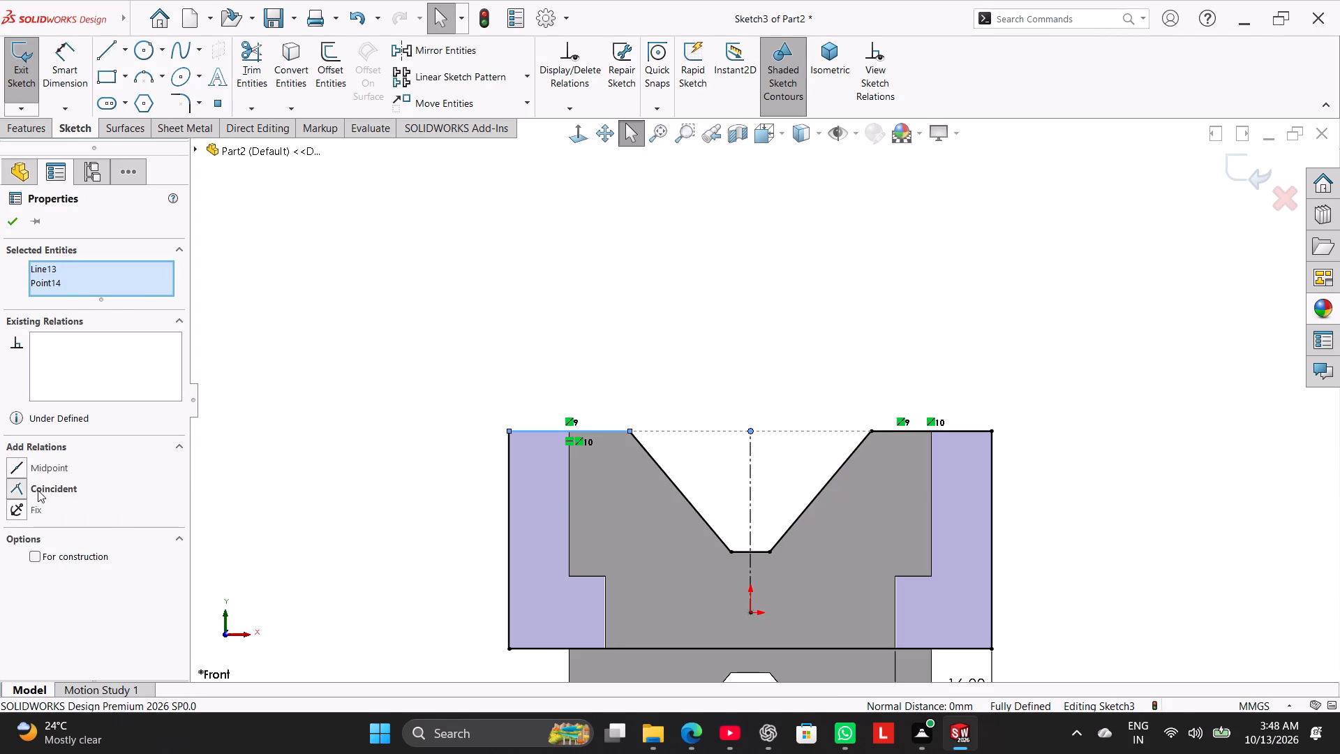
click(329, 371)
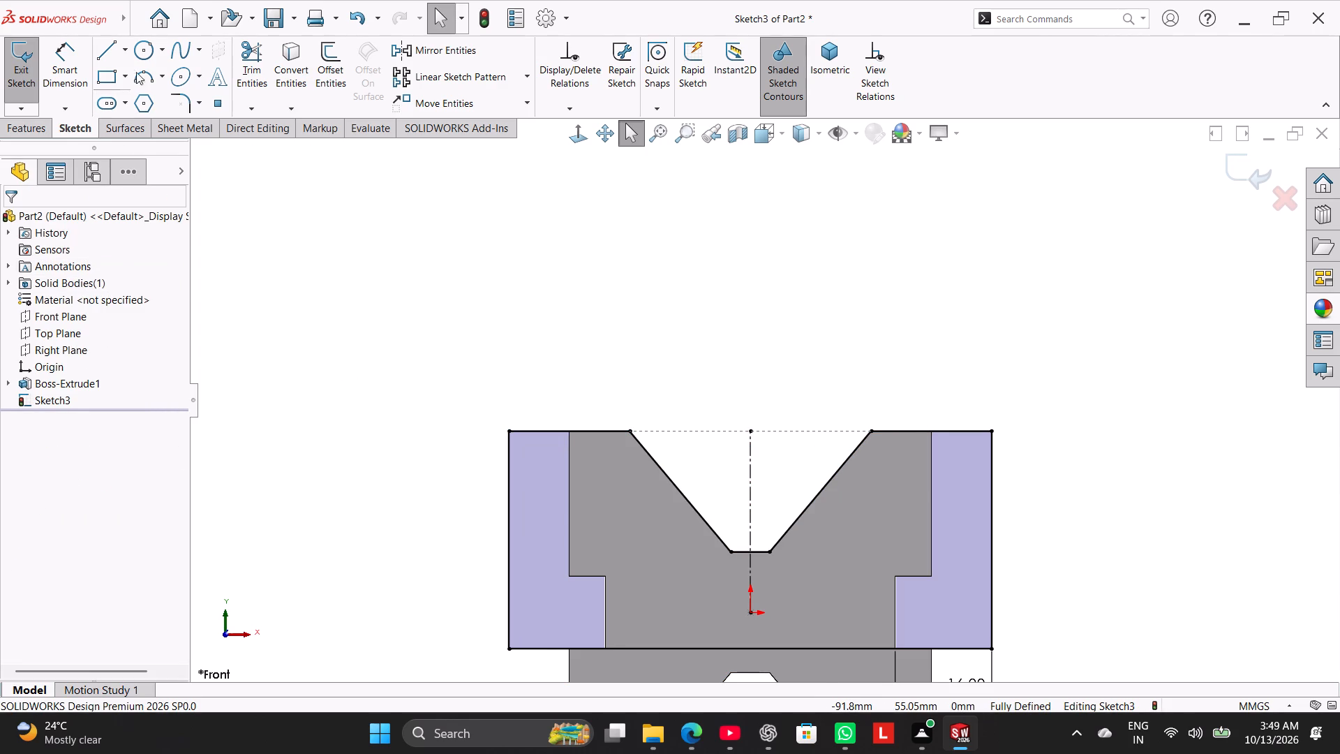
Draw a circle of about 14 mm radius centered on the centerline's top endpoint.
click(149, 50)
click(747, 433)
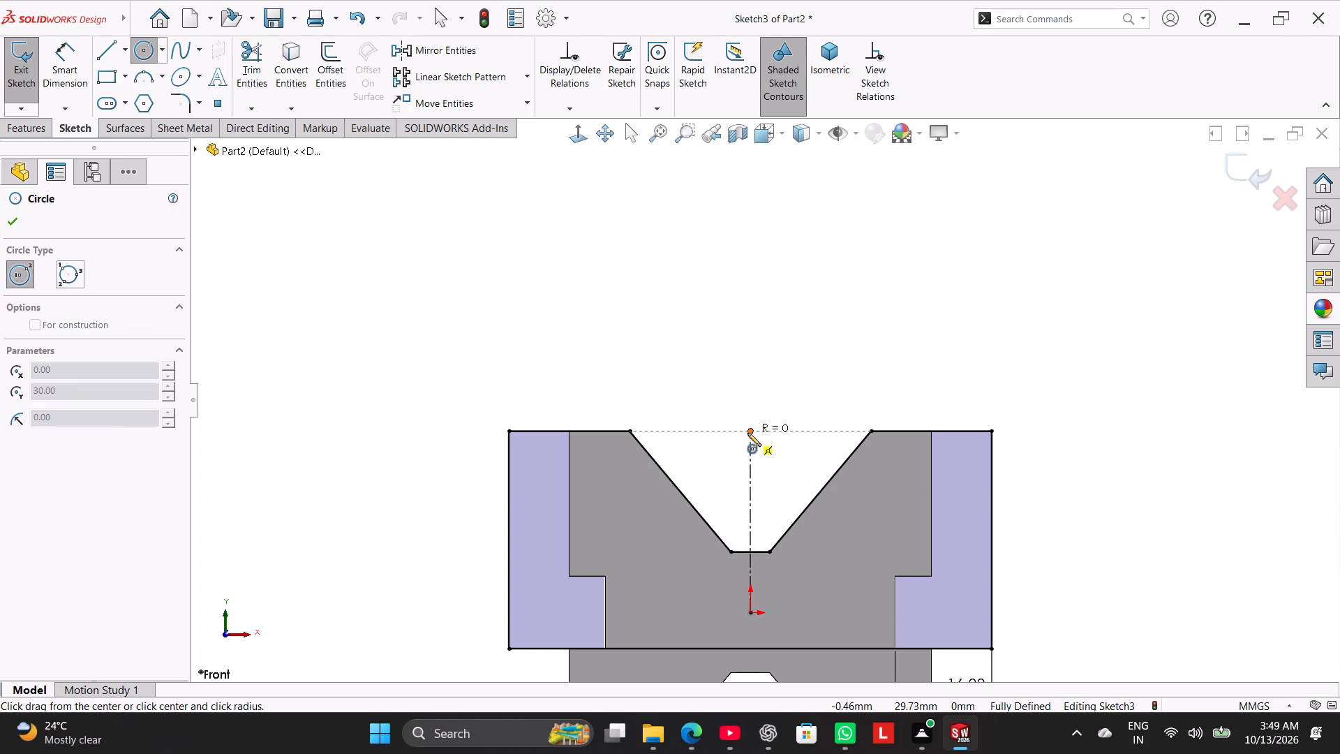
click(770, 513)
right_click(533, 337)
click(574, 346)
Dimension the circle's diameter as 24 mm.
click(79, 71)
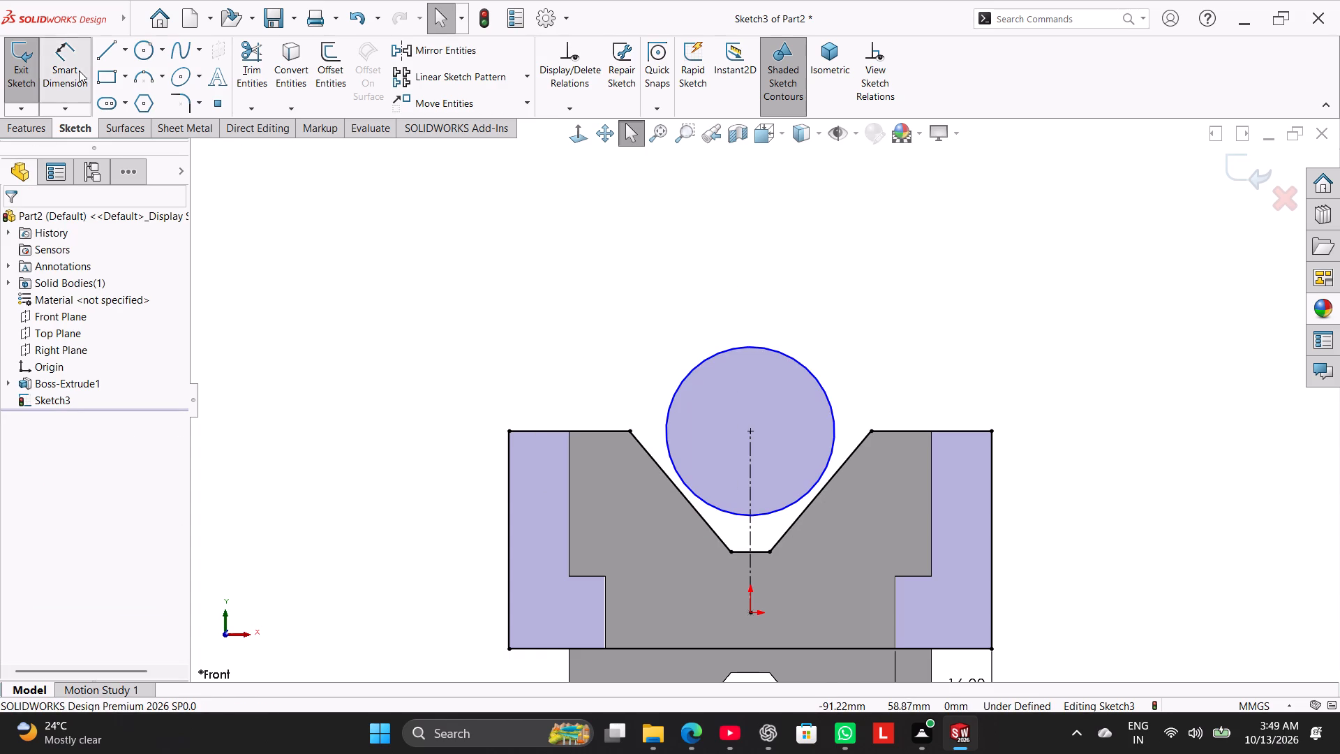
click(687, 380)
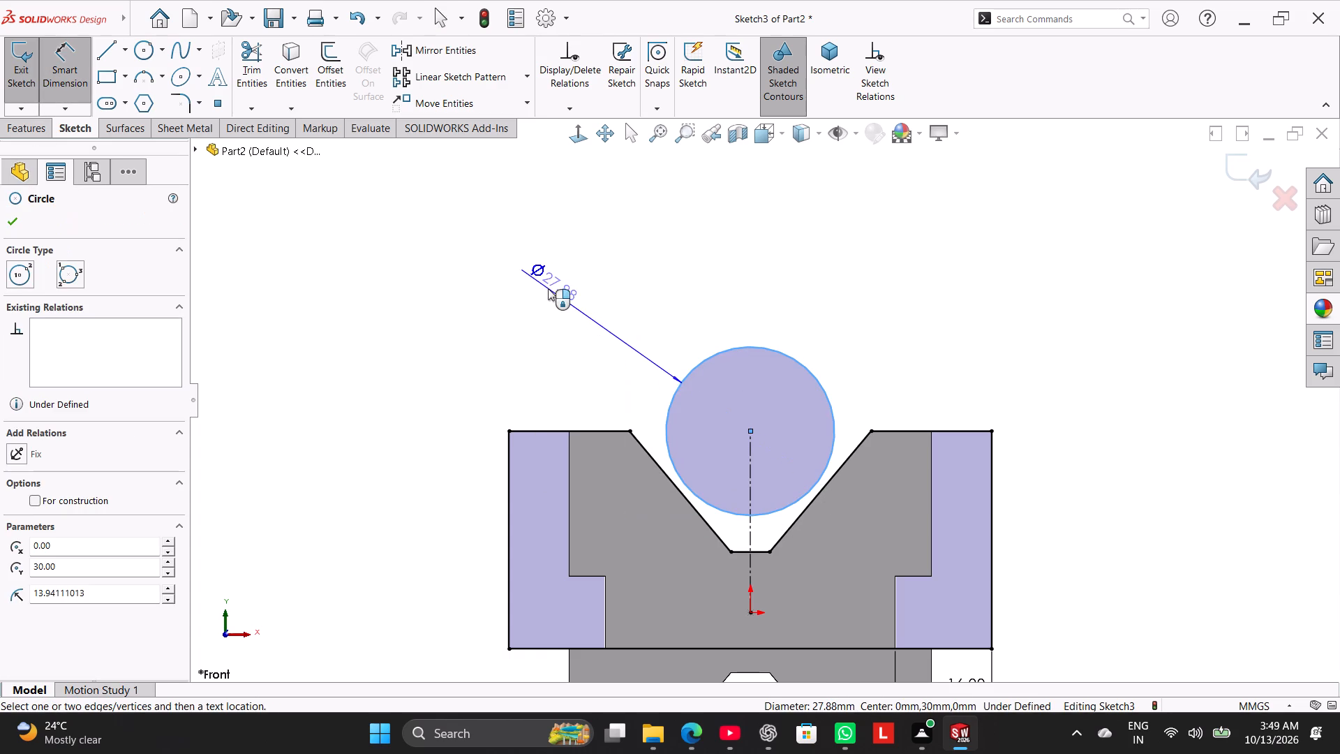
click(548, 288)
key(2)
key(4)
key(Return)
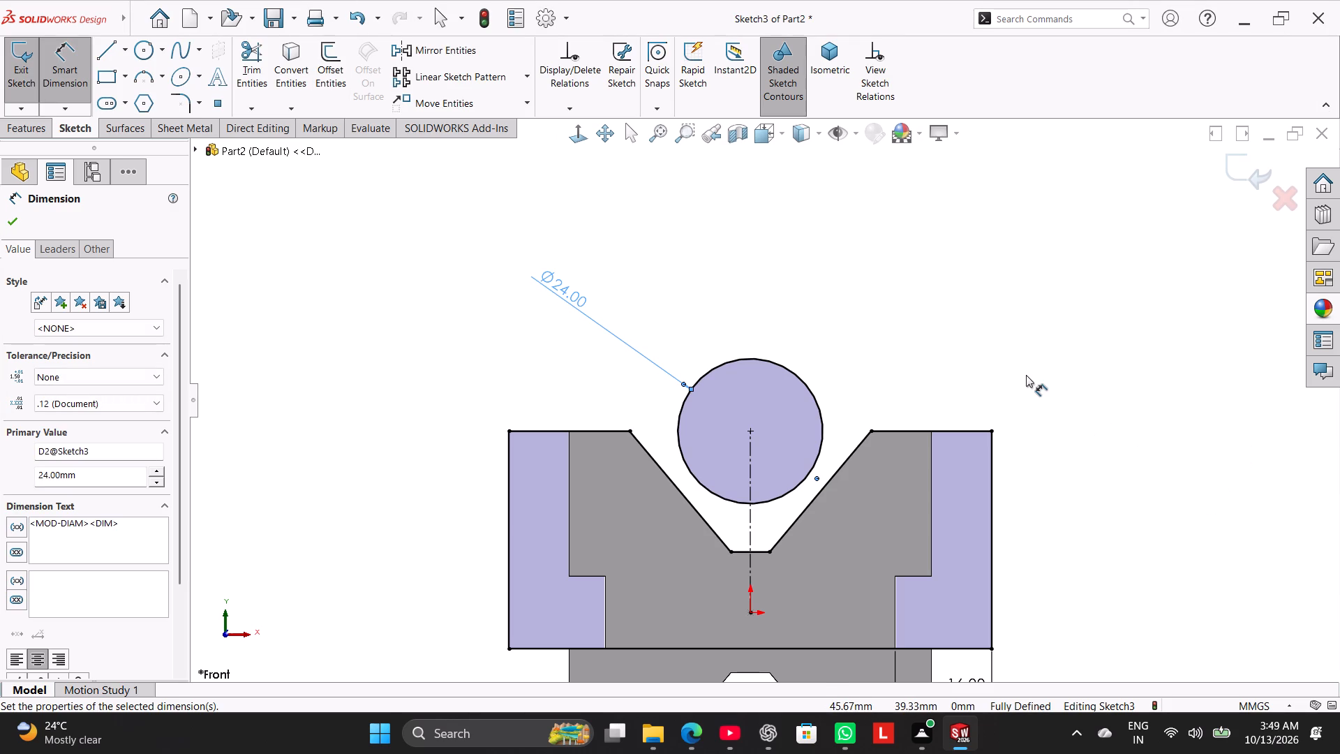
Set the circle's diameter to 24*2, giving 48 mm.
double_click(572, 293)
key(2)
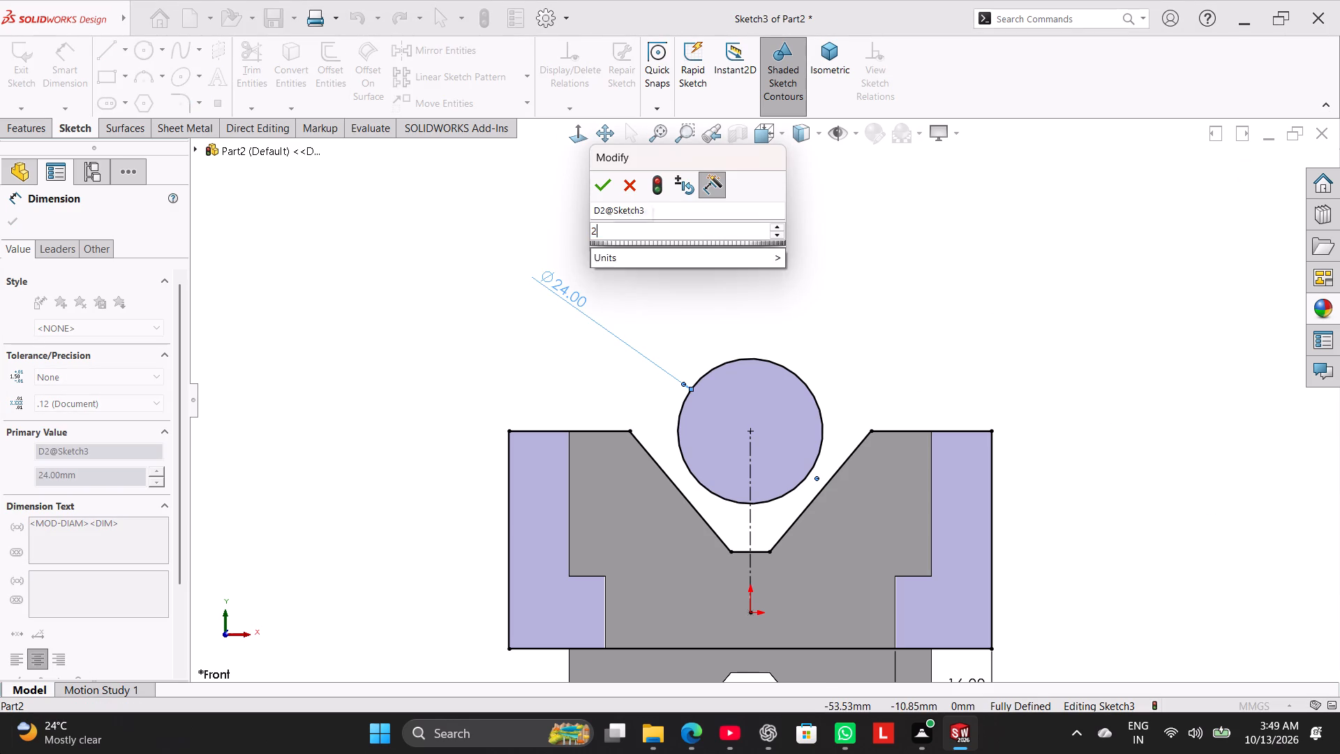
key(4)
key(asterisk)
key(2)
key(Return)
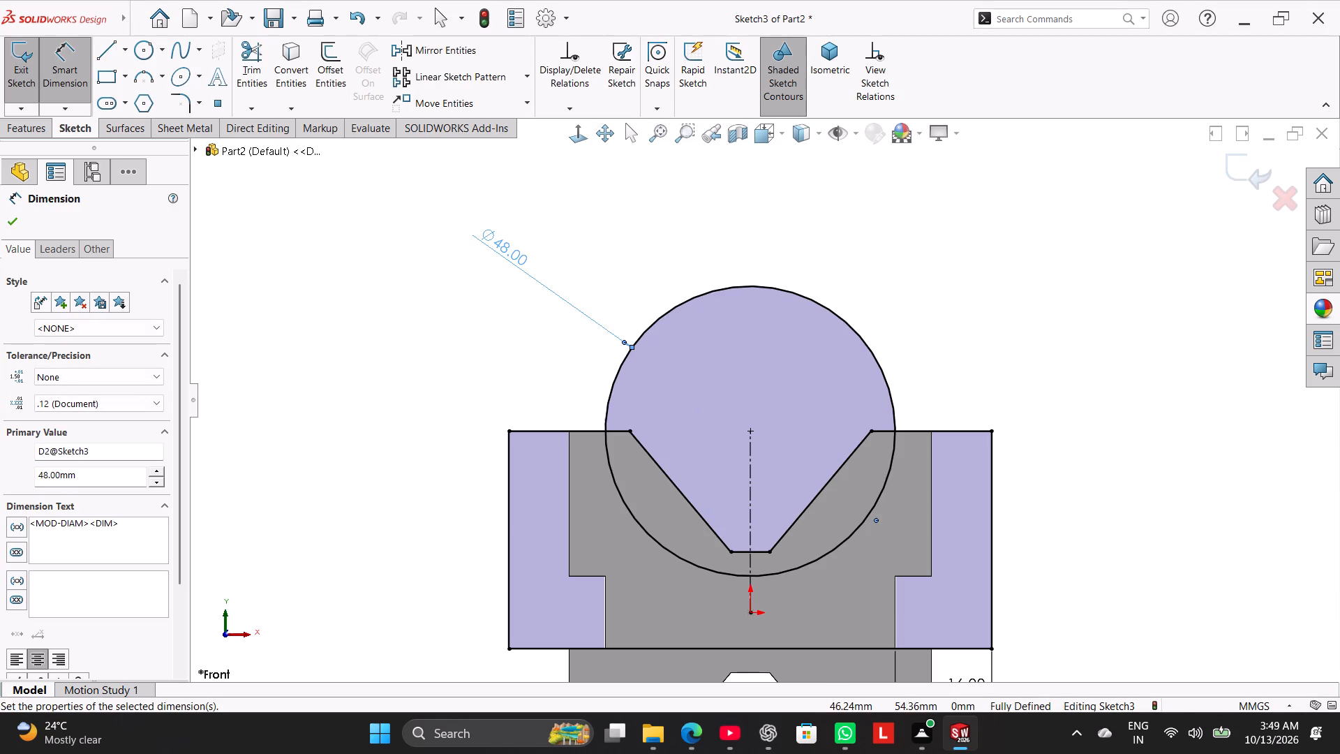
Change the circle's diameter dimension to display as a radius.
click(52, 256)
click(47, 353)
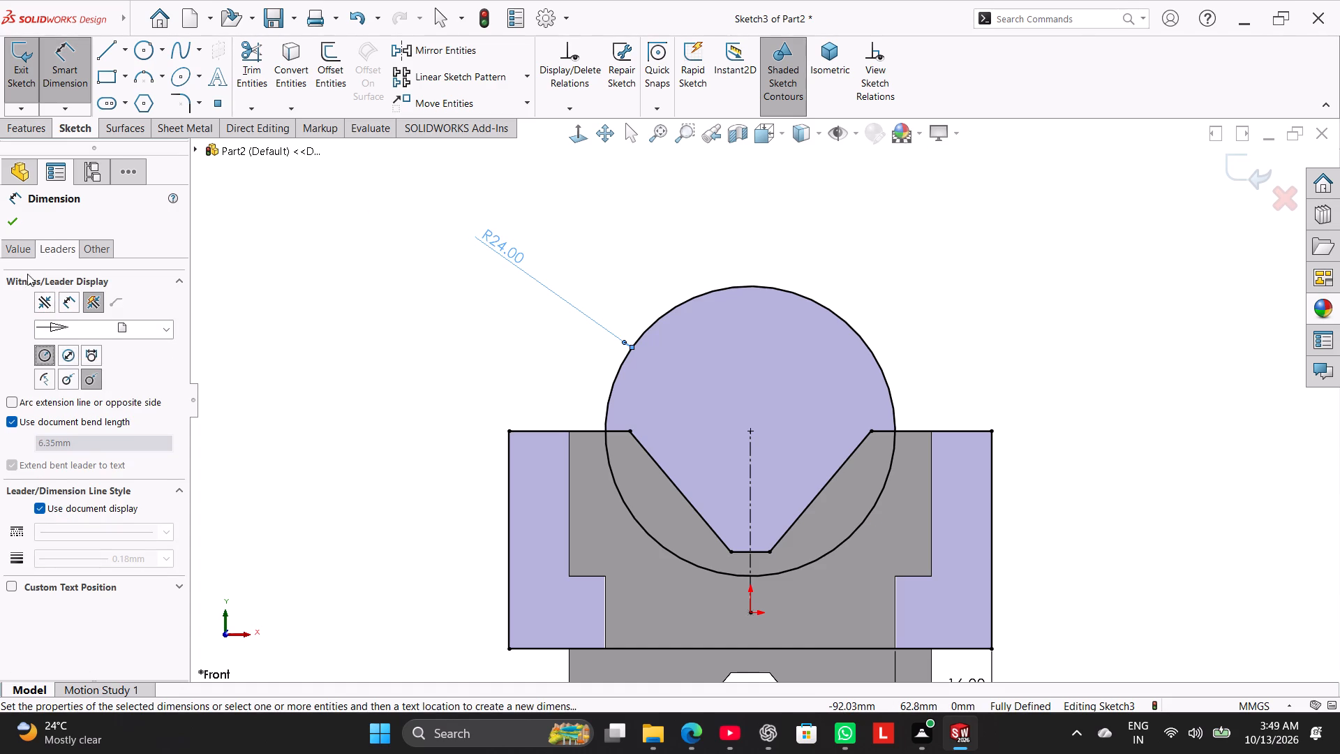
click(9, 216)
click(240, 371)
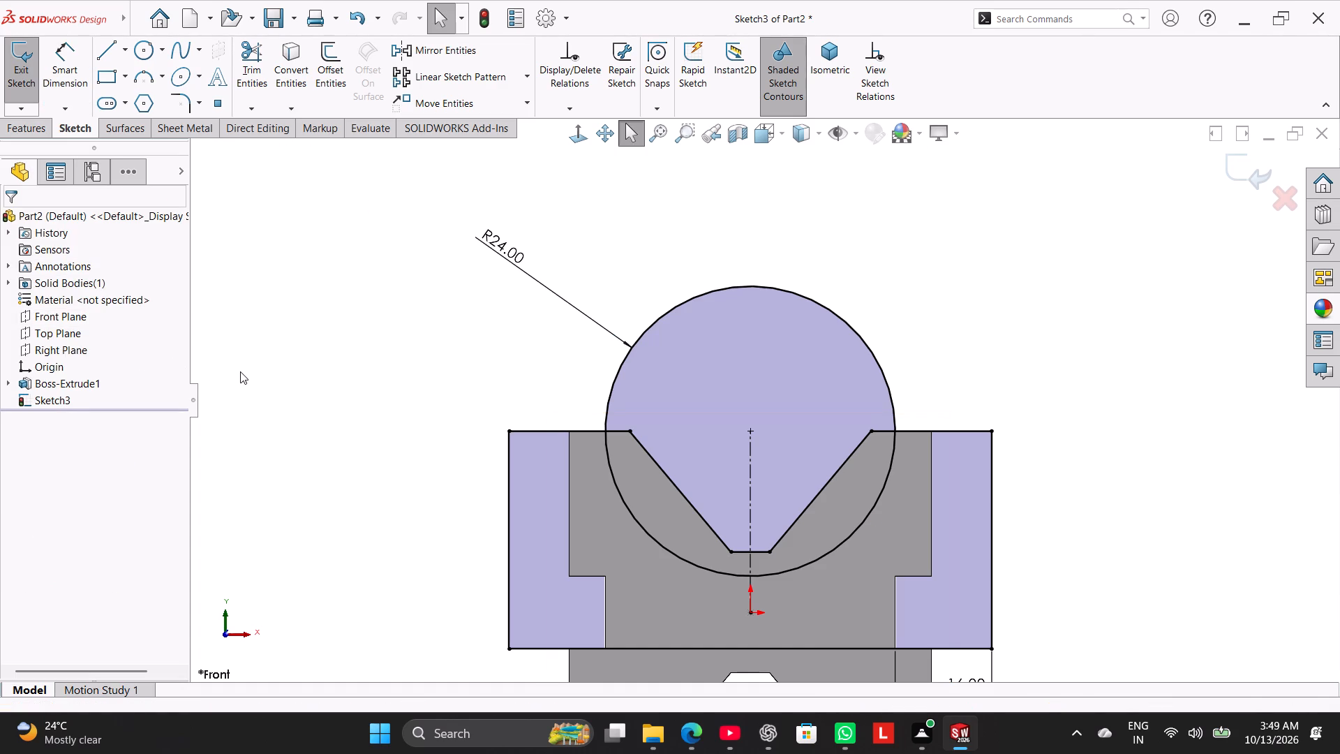
Power-trim the circle's lower half below the block's top edge, leaving only the upper semicircle.
click(251, 77)
drag(594, 506, 634, 507)
drag(854, 556, 847, 519)
right_click(910, 308)
click(946, 355)
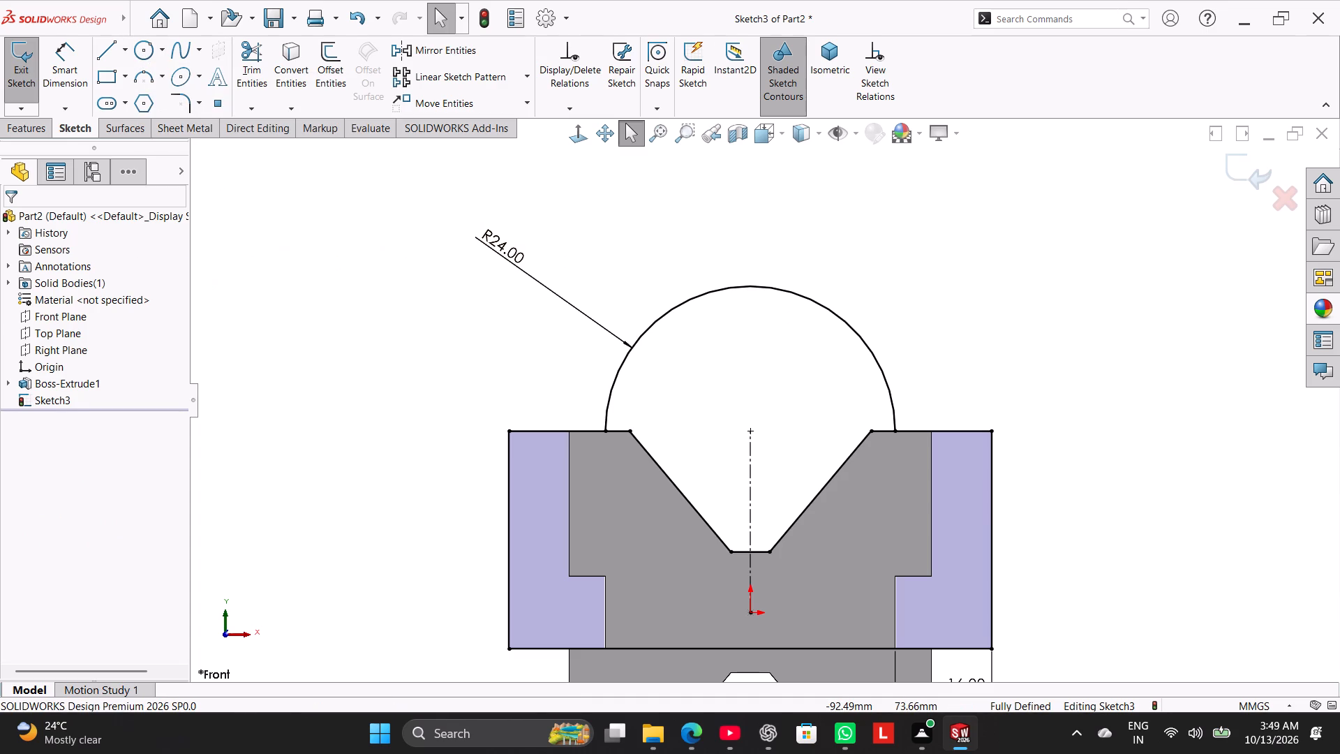
Sketch a three-point 180° arc of about 33 mm radius above the semicircle, with both ends on the block's top edge.
click(147, 79)
click(545, 431)
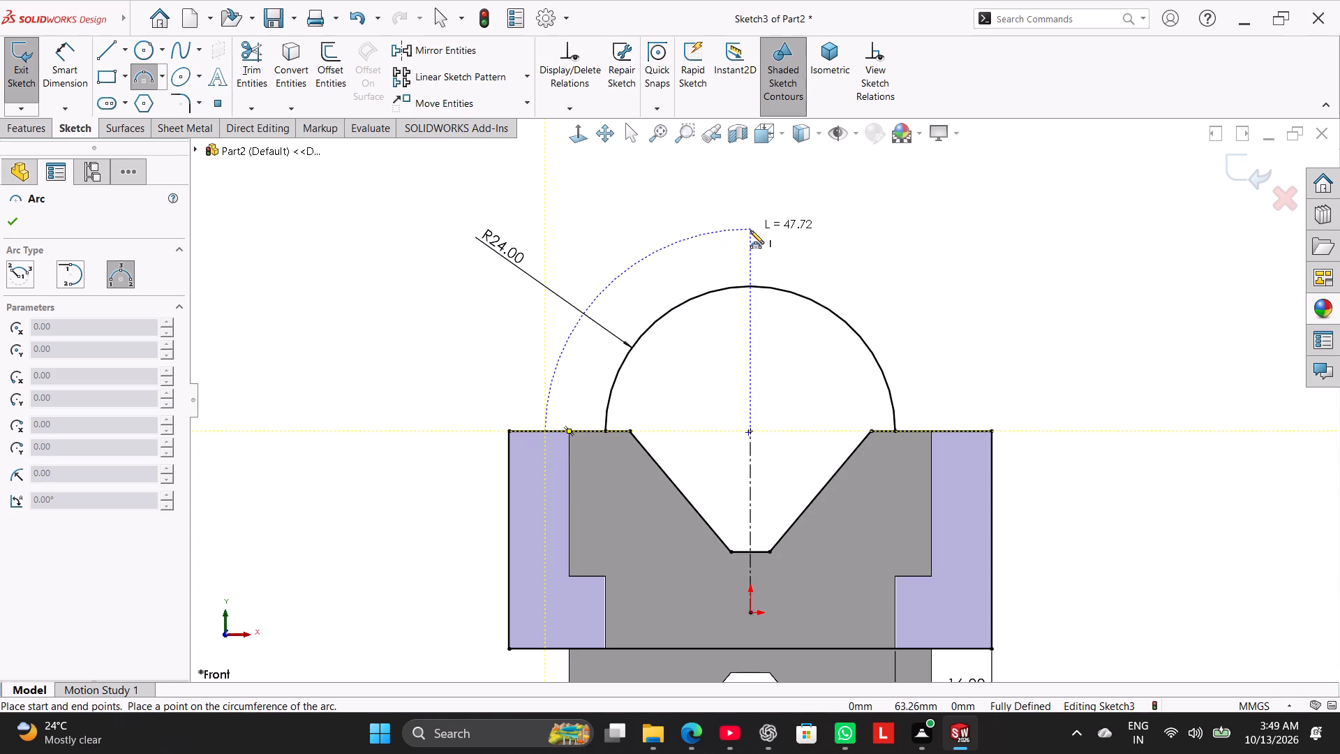
click(941, 429)
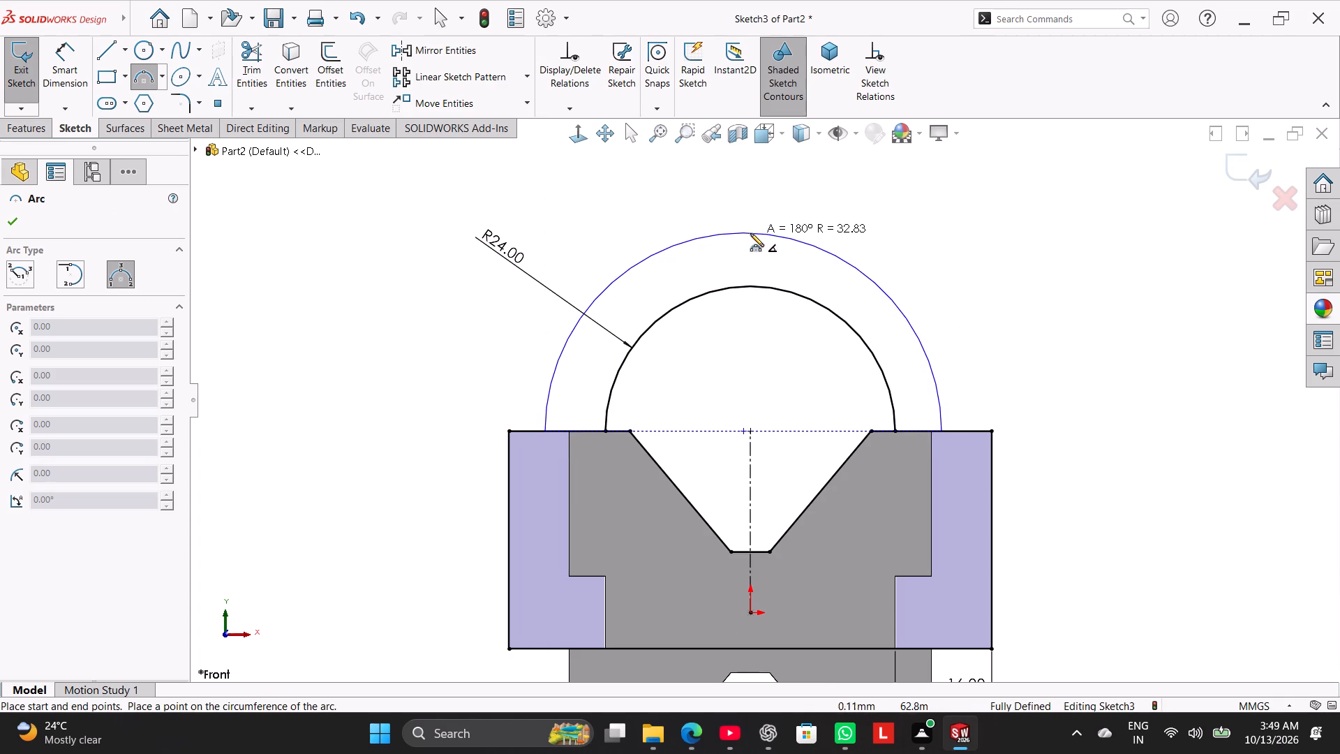
click(750, 232)
right_click(375, 378)
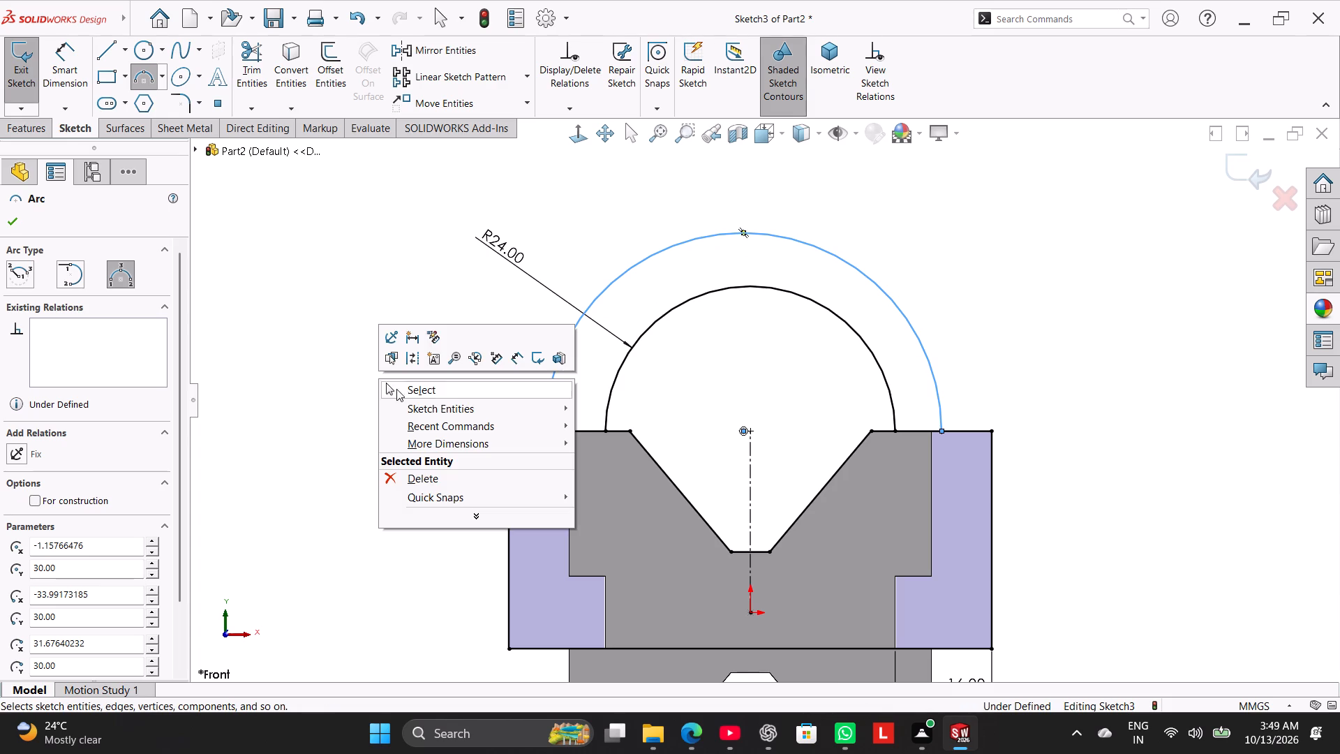
click(405, 388)
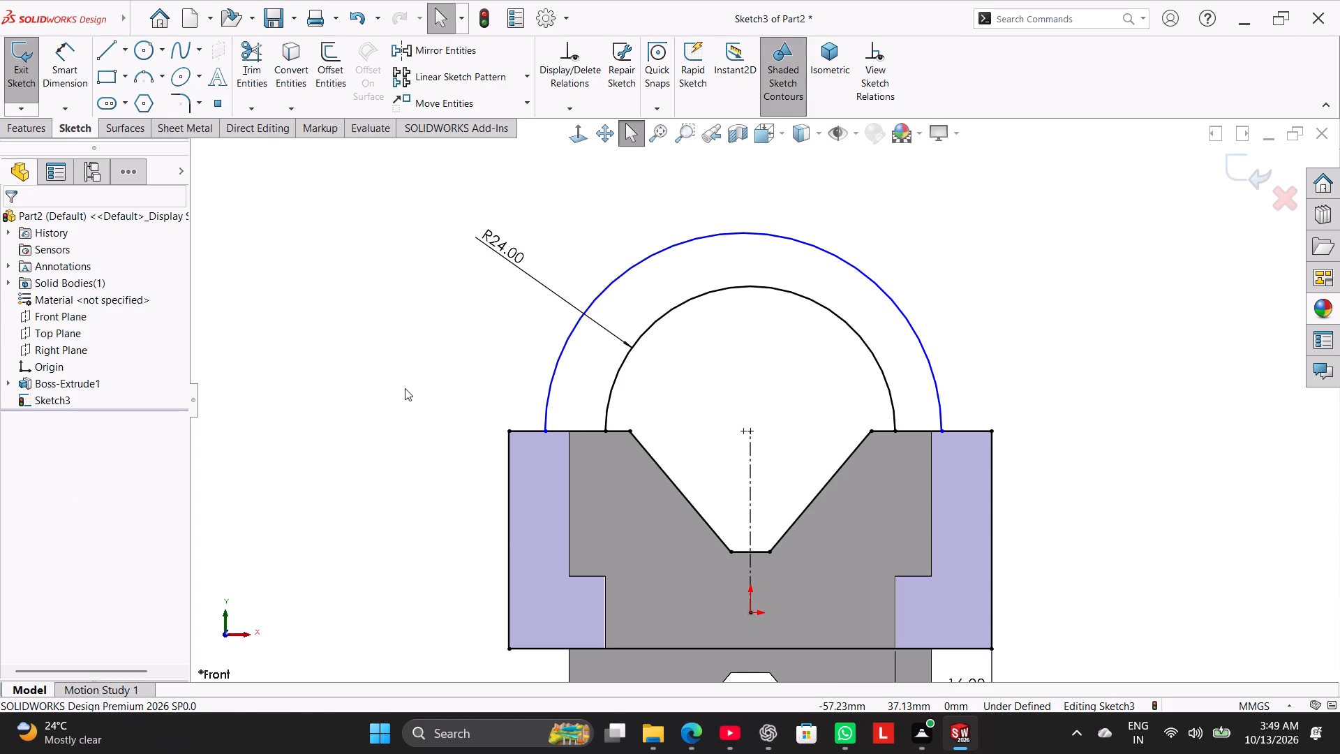
Dimension the outer arc's radius as 36 mm.
click(66, 69)
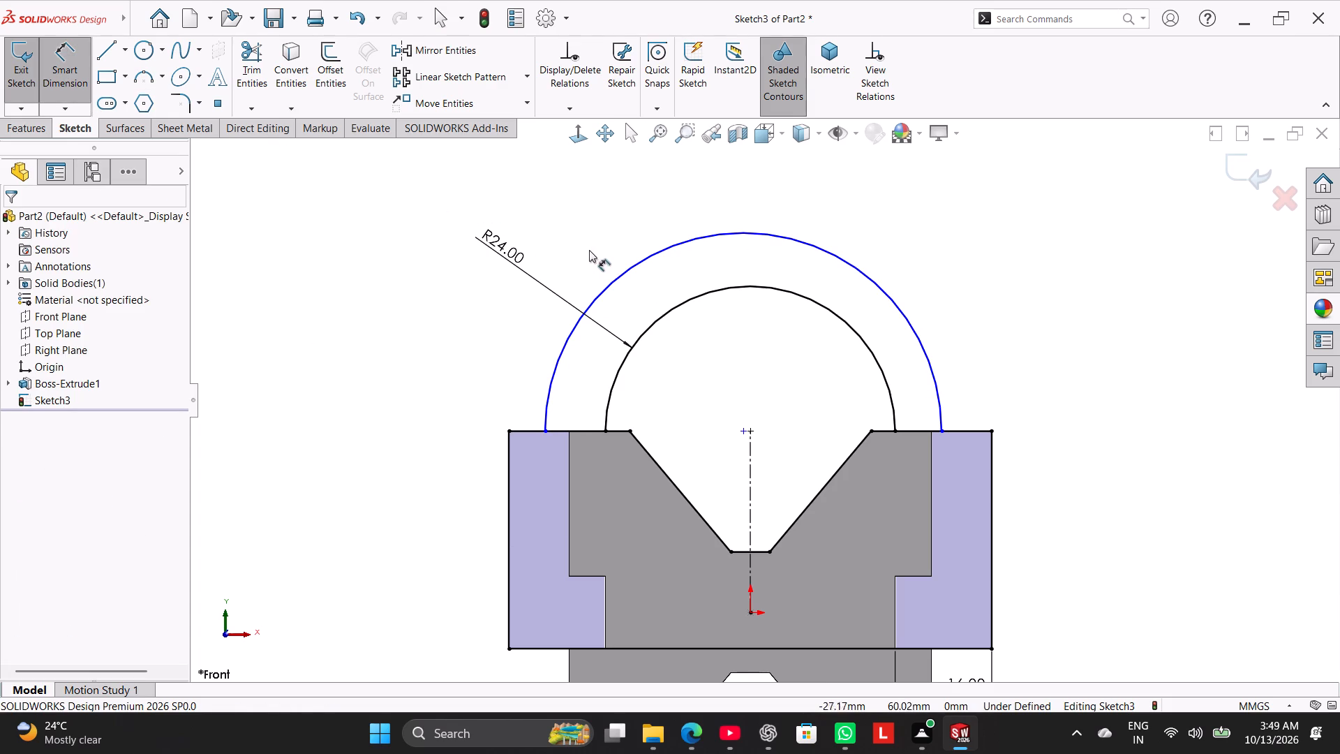
click(630, 272)
click(520, 200)
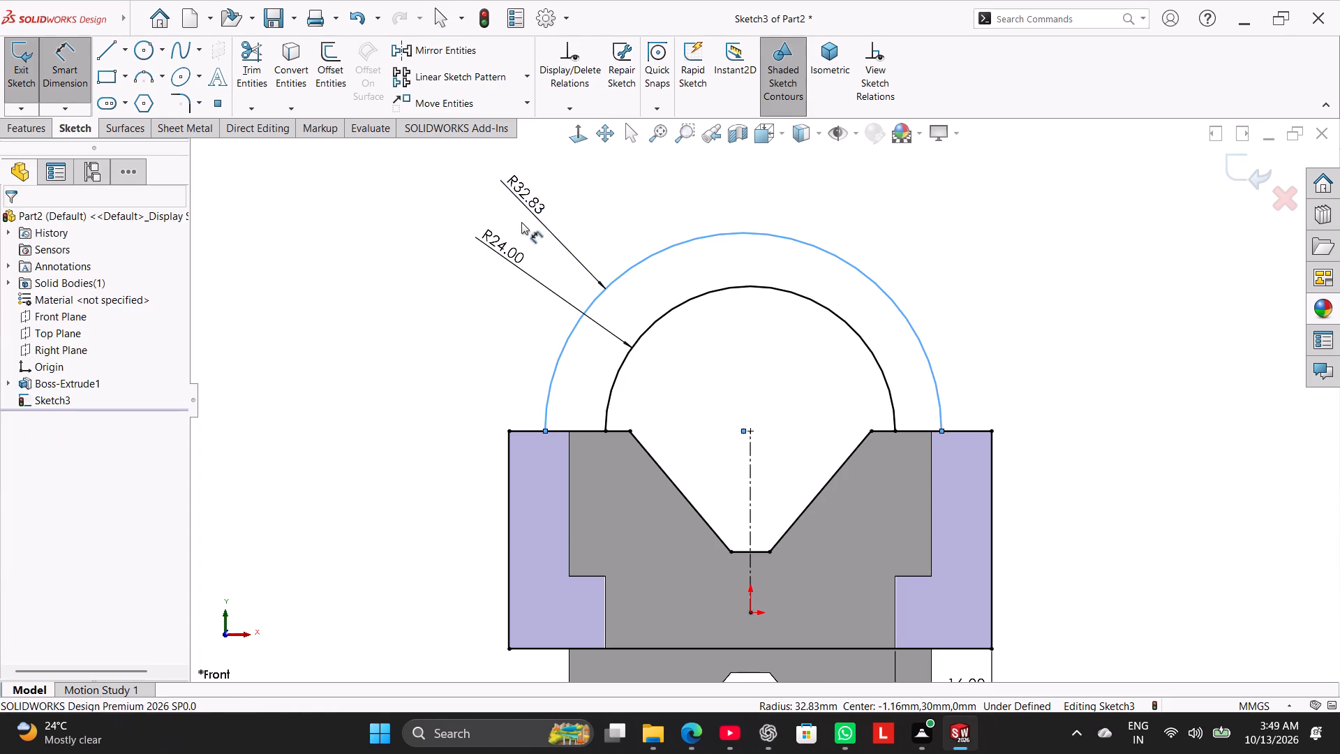
key(3)
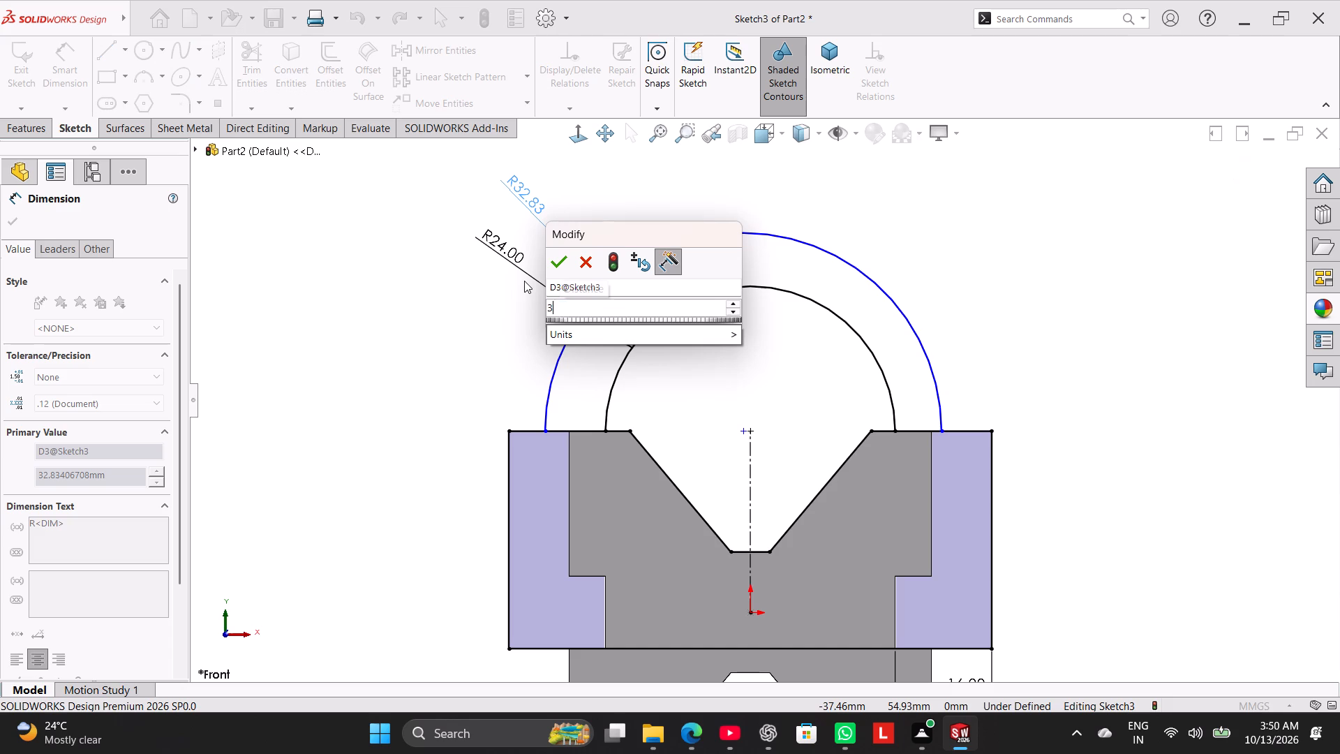
key(6)
key(Return)
right_click(454, 370)
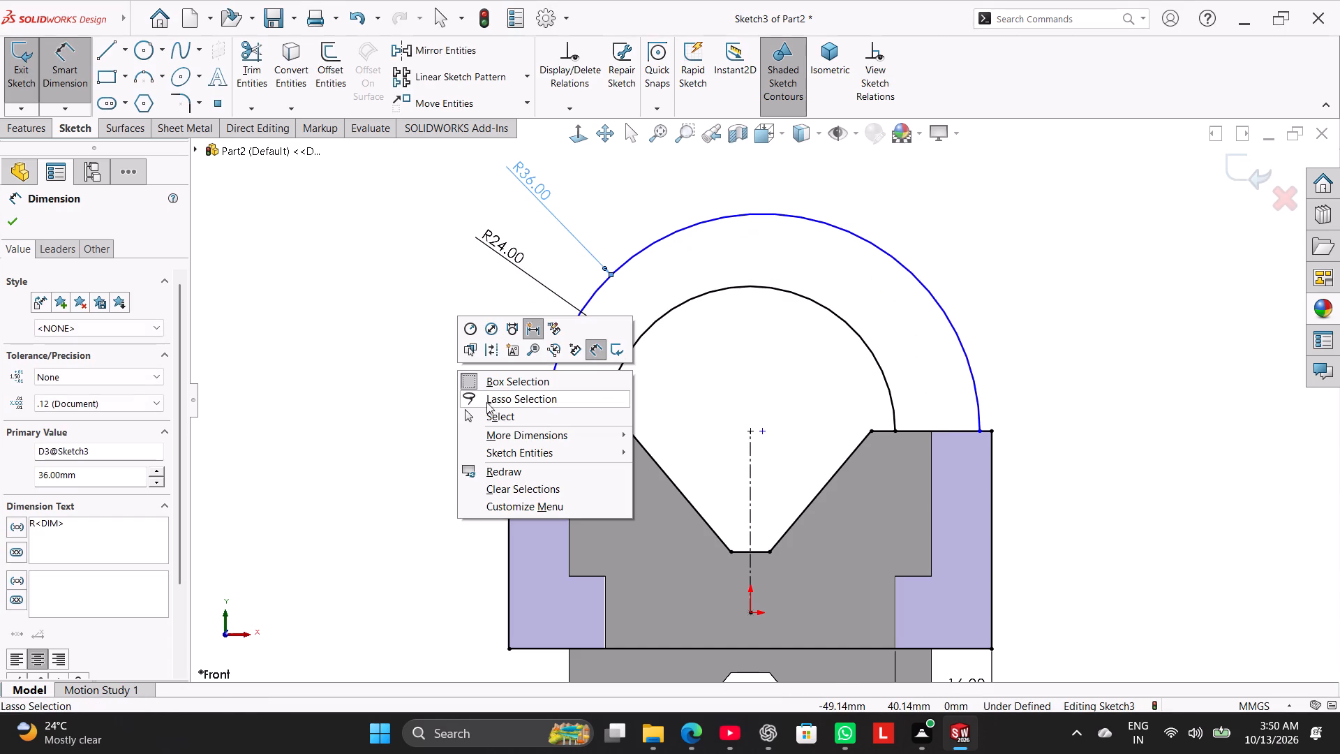
click(498, 420)
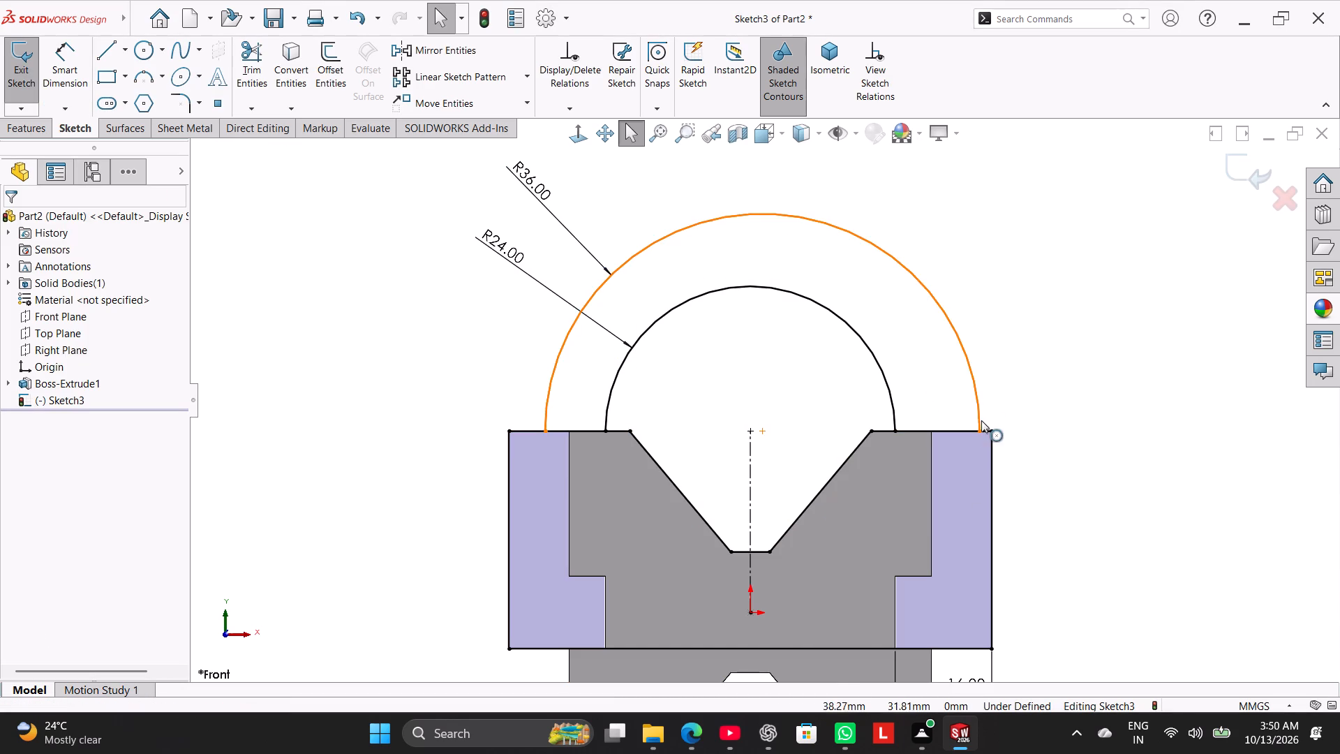
Pull the outer arc upward to separate its center, and make that center coincident with the inner arc's center.
drag(799, 217, 795, 180)
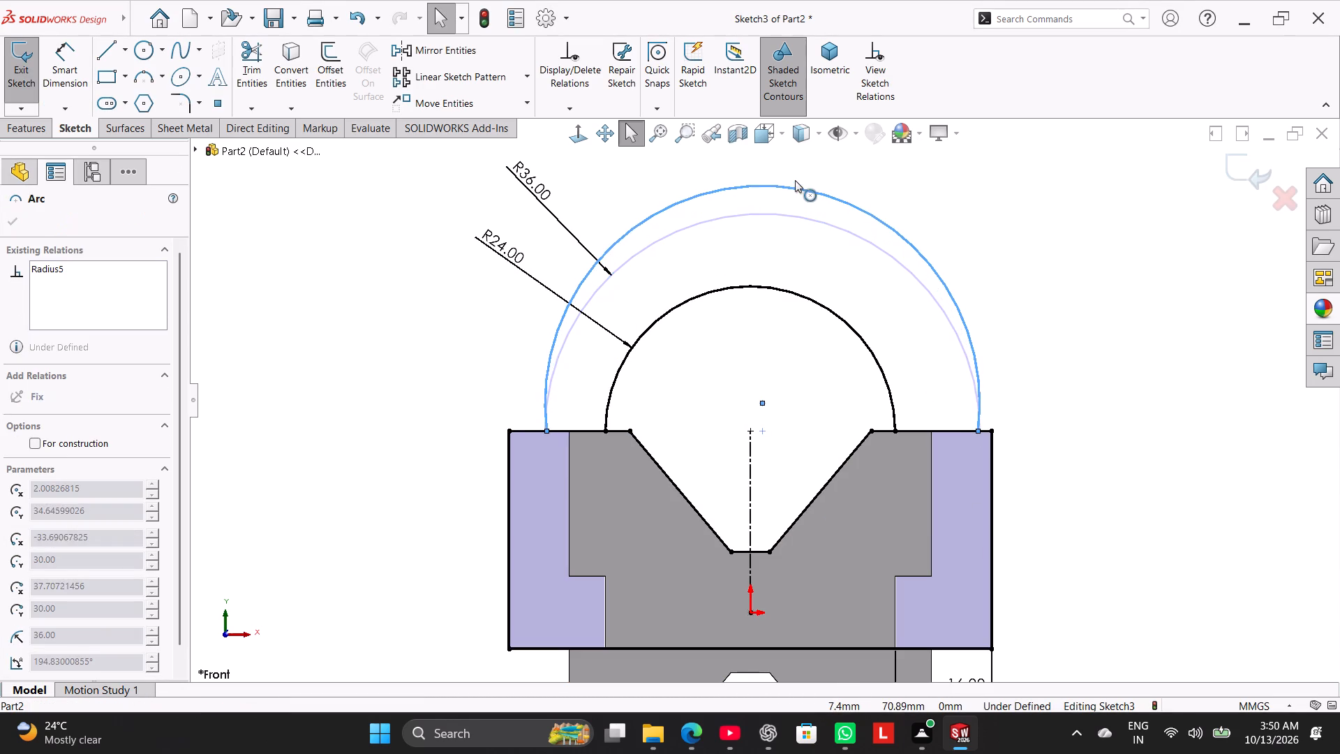
drag(795, 180, 796, 172)
click(1032, 293)
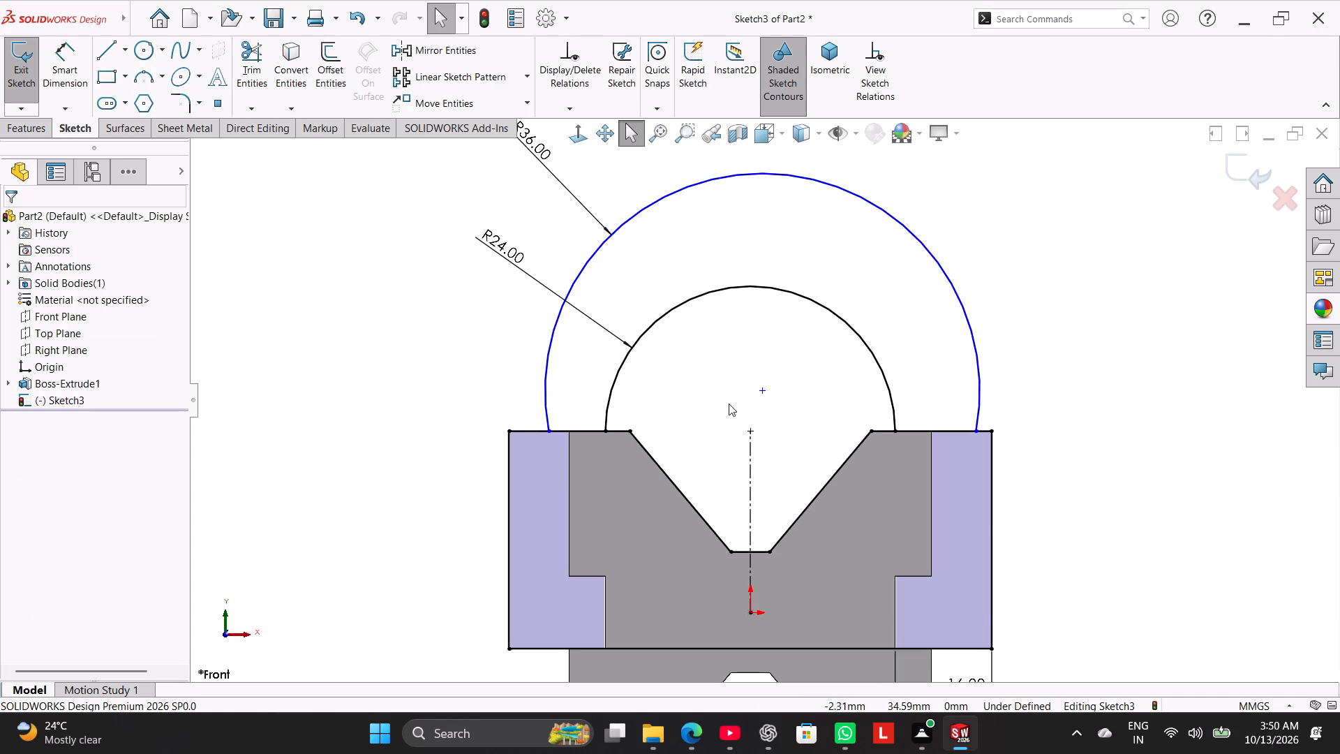
ctrl+click(763, 391)
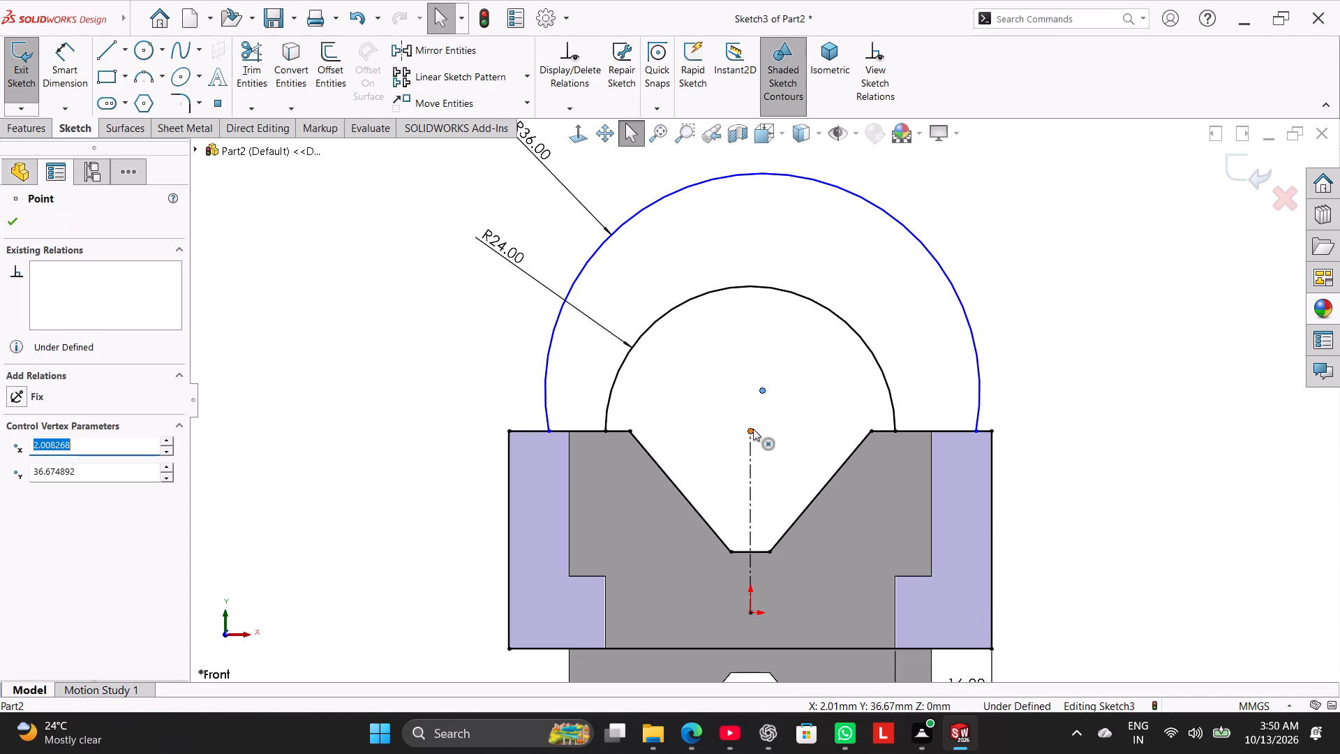
ctrl+click(752, 429)
click(35, 507)
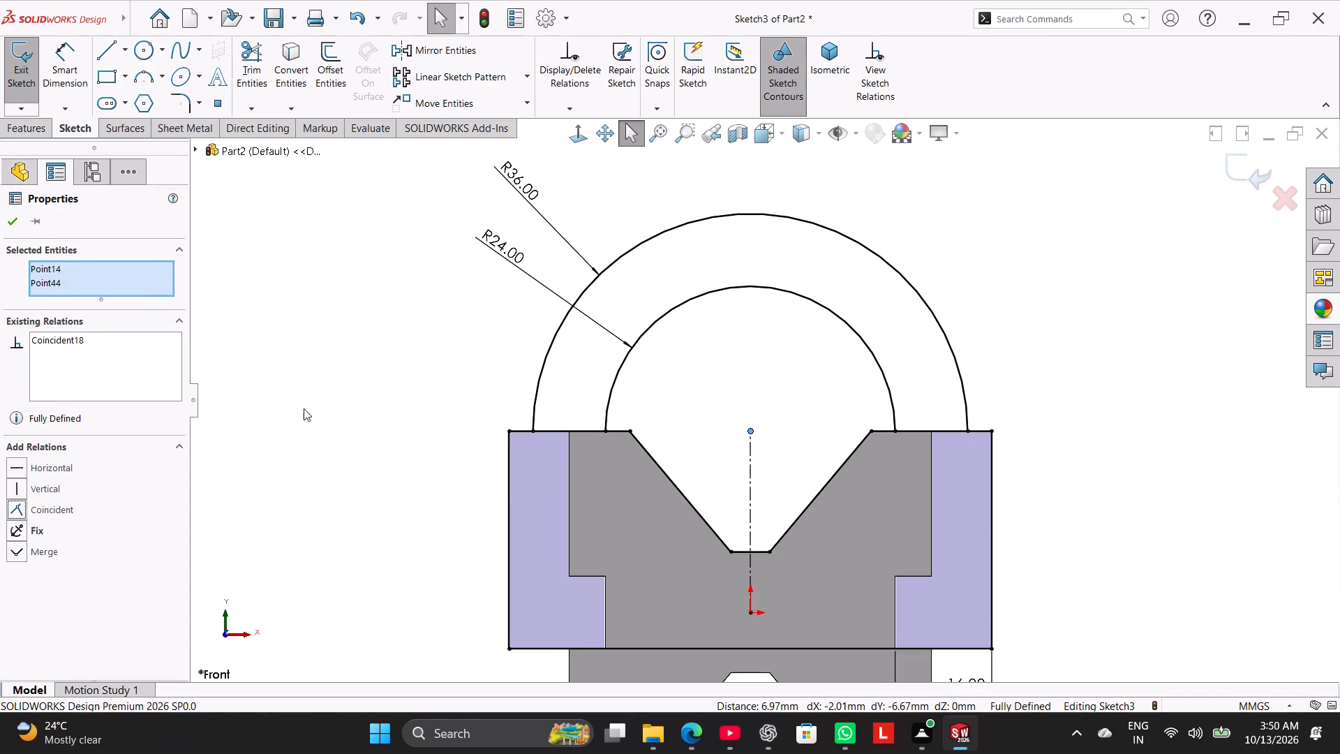
click(304, 408)
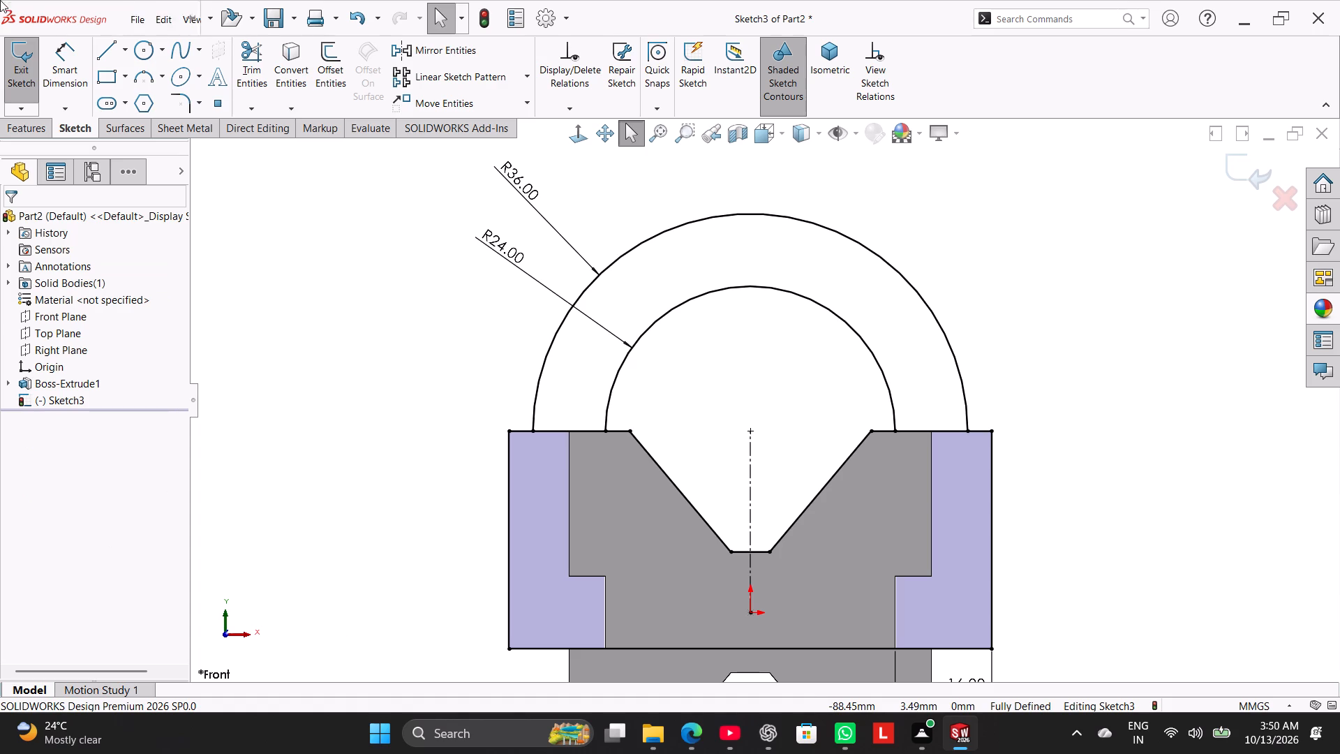
Power-trim the V-groove lines and the short top-edge segments lying inside the inner arc's ends.
click(246, 87)
drag(671, 417, 648, 468)
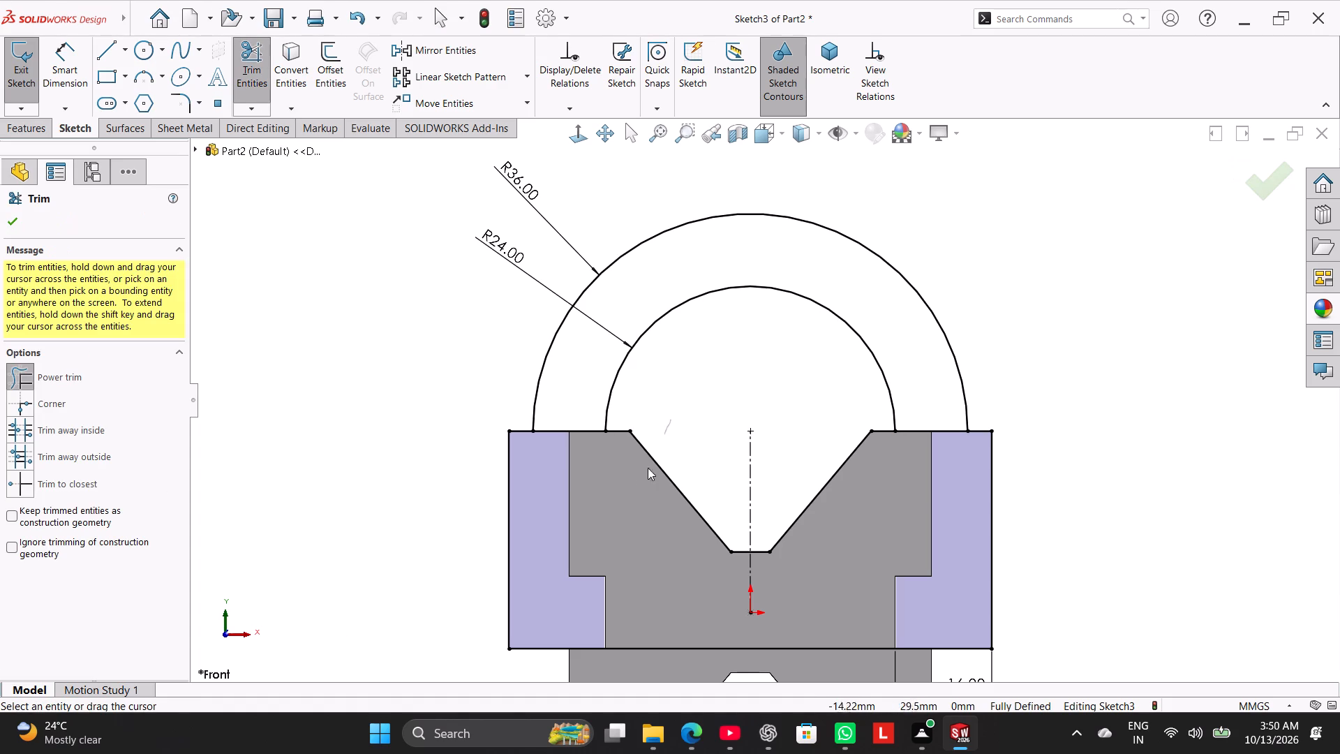
drag(648, 468, 631, 491)
drag(625, 406, 616, 468)
drag(856, 401, 886, 452)
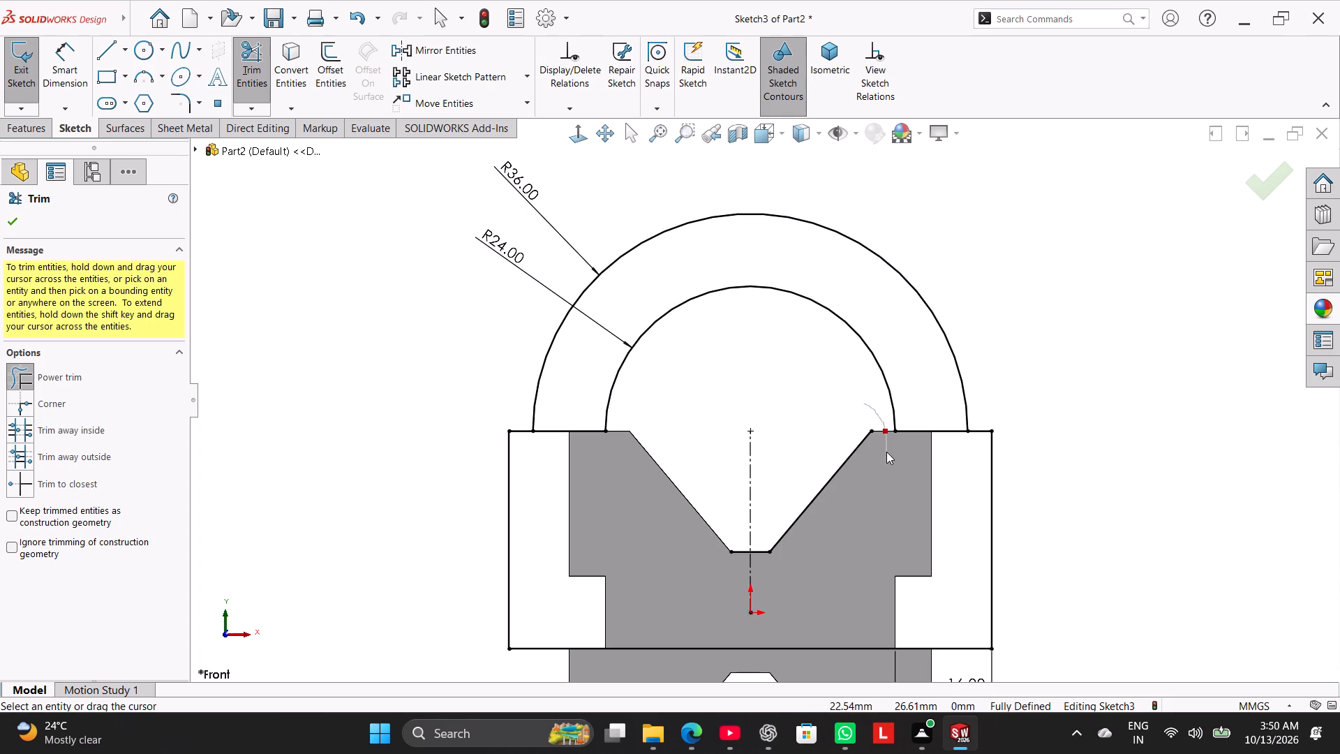
drag(886, 452, 766, 561)
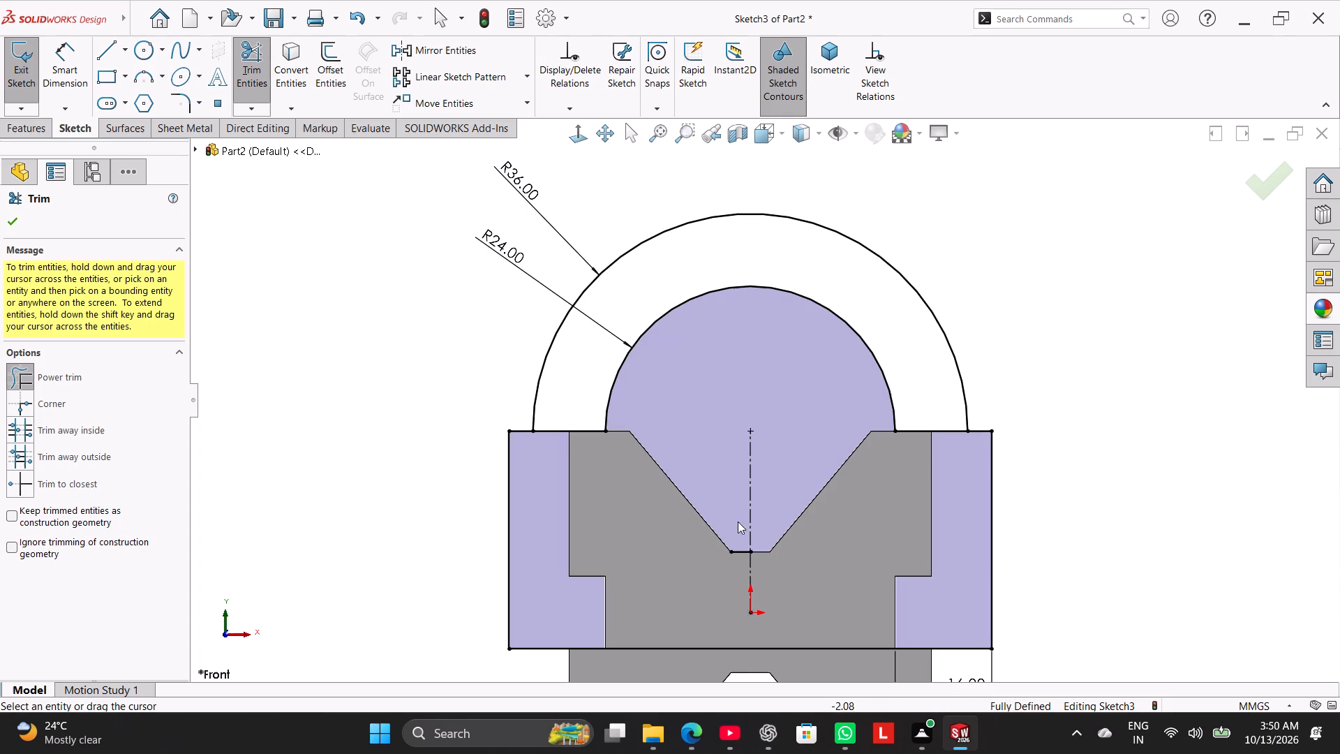
drag(738, 522, 736, 557)
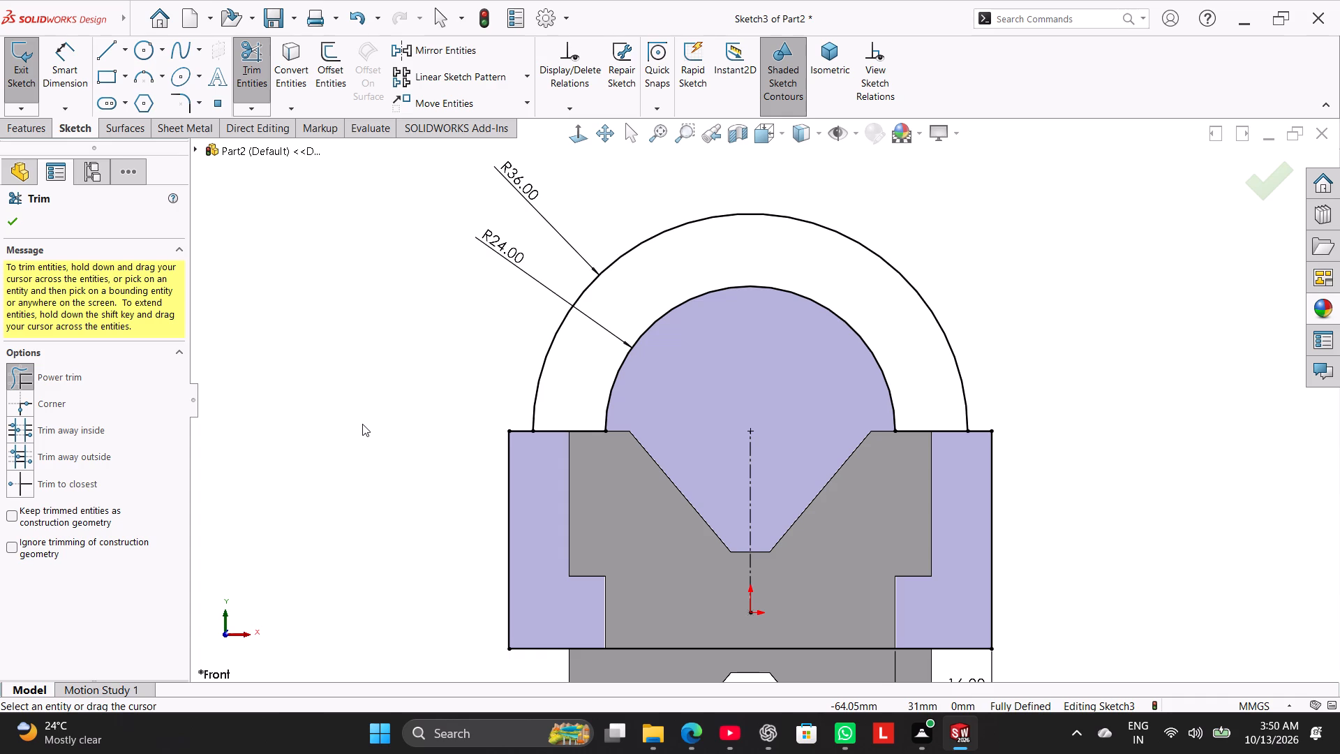
Power-trim the top-edge segments between the inner and outer arcs on both sides.
drag(557, 397, 557, 457)
drag(918, 395, 947, 461)
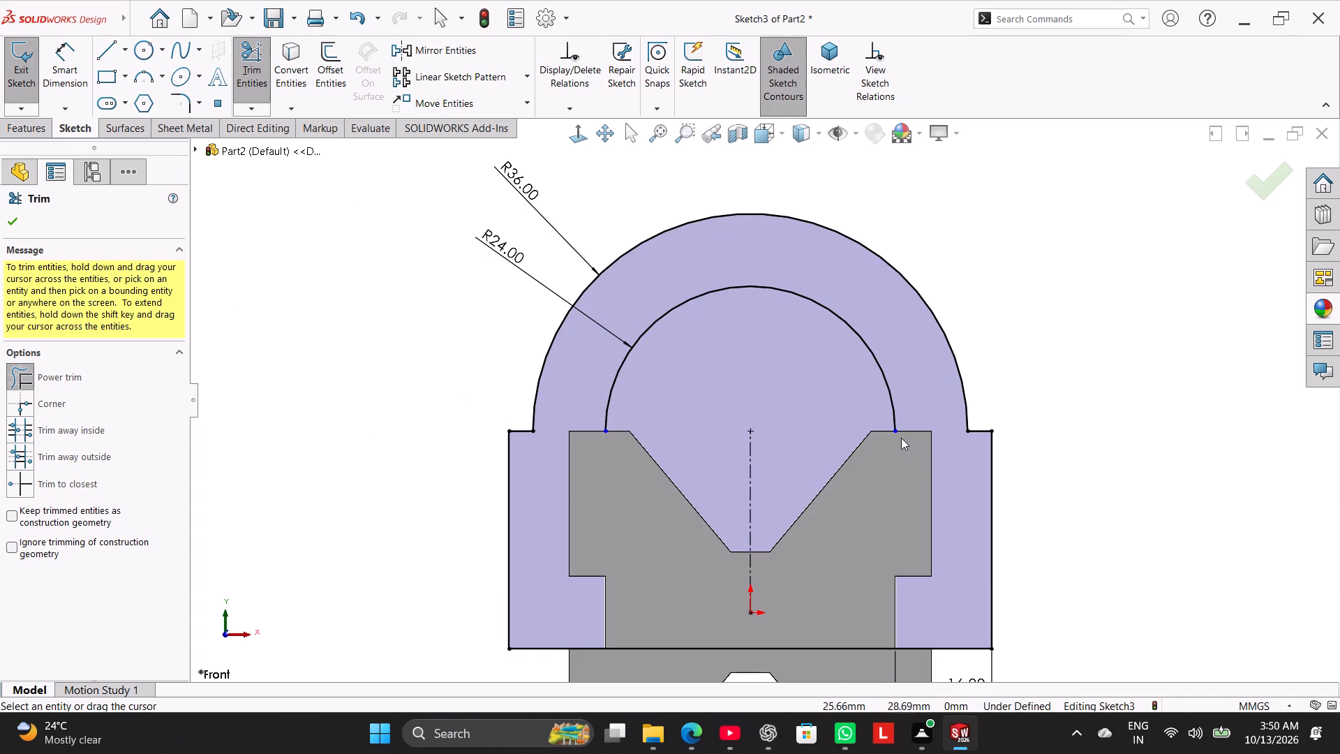
click(361, 369)
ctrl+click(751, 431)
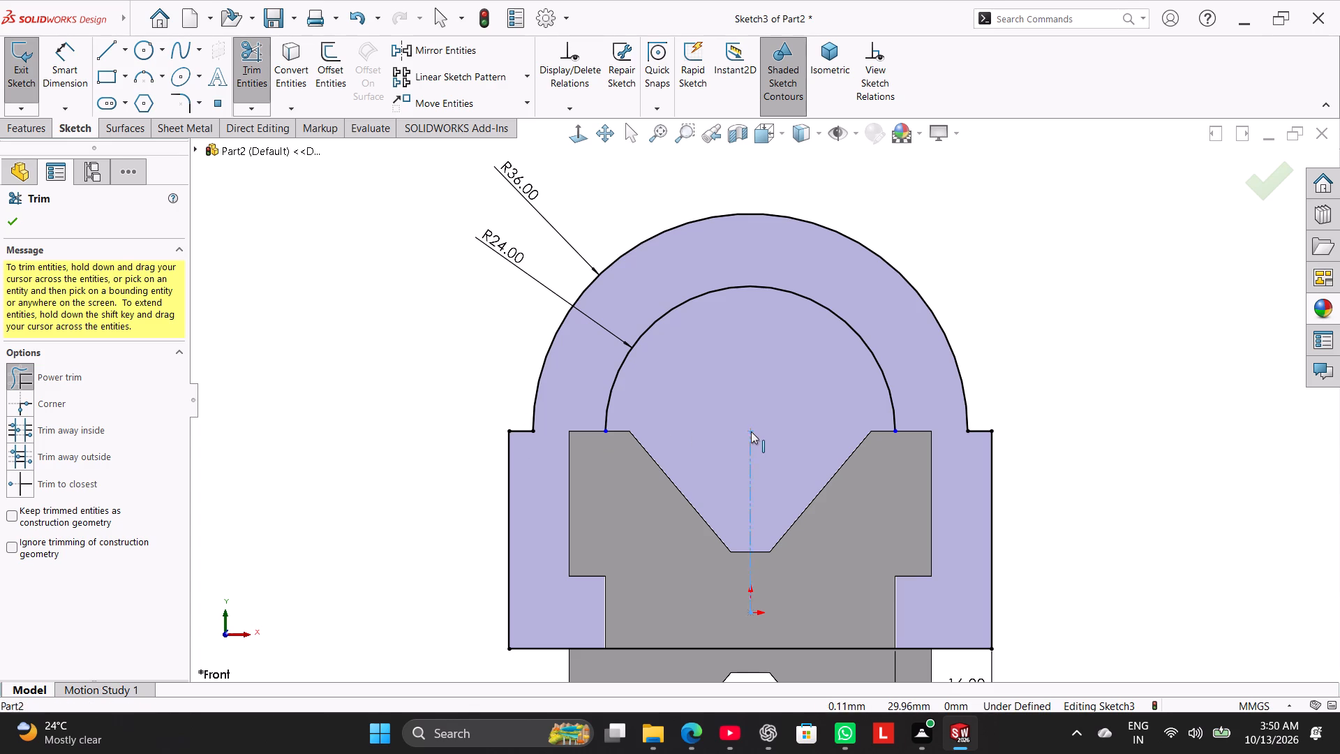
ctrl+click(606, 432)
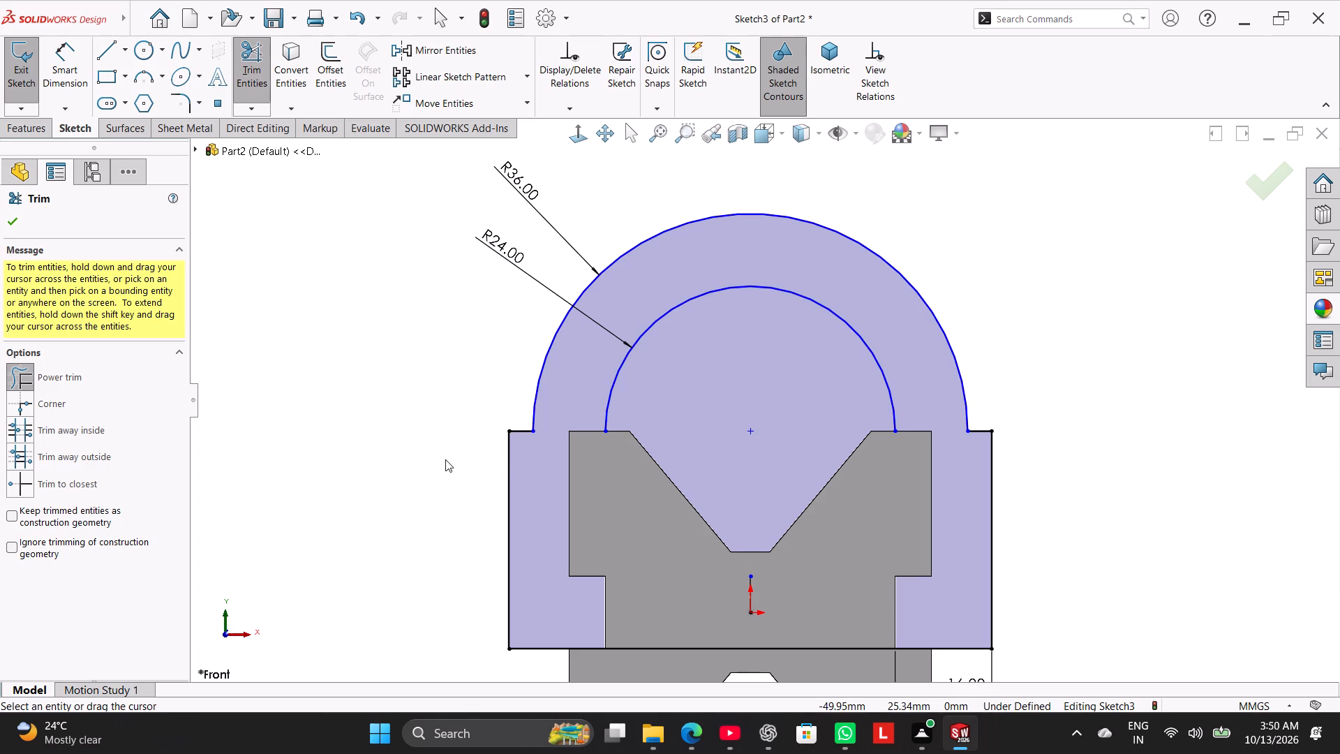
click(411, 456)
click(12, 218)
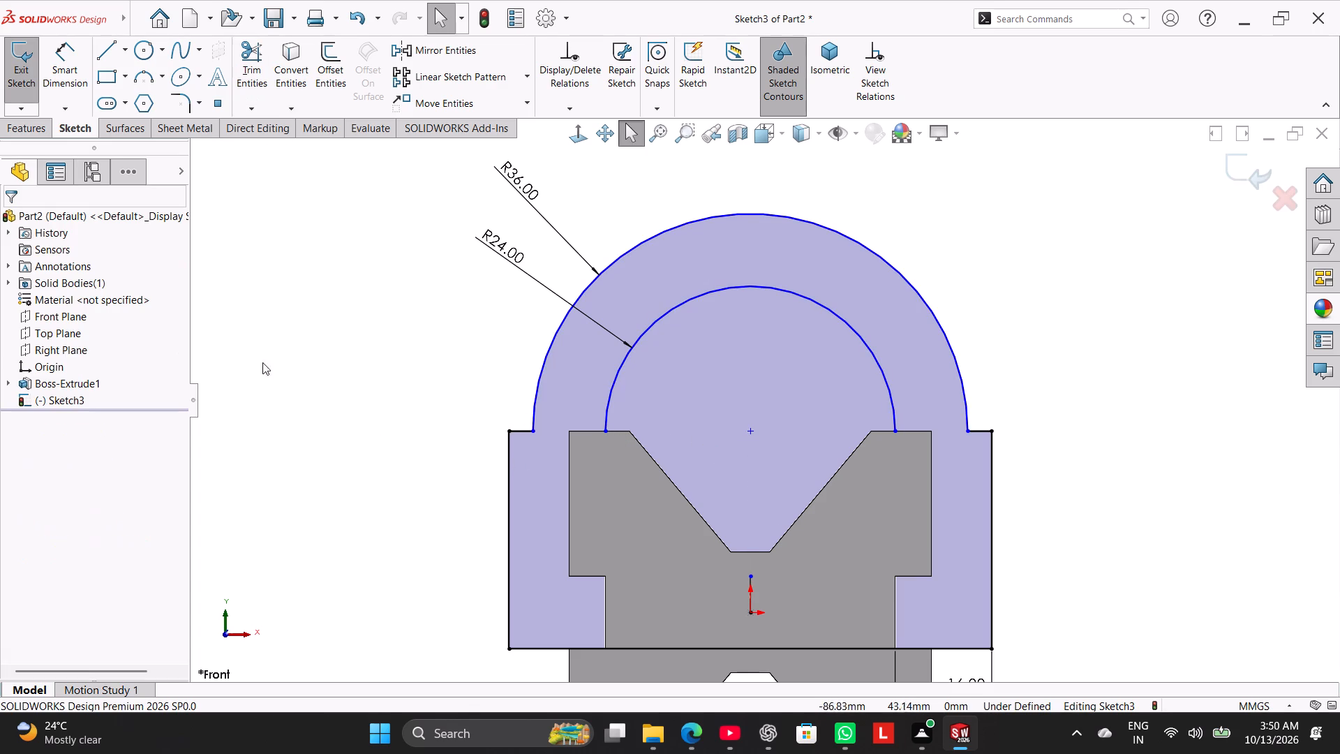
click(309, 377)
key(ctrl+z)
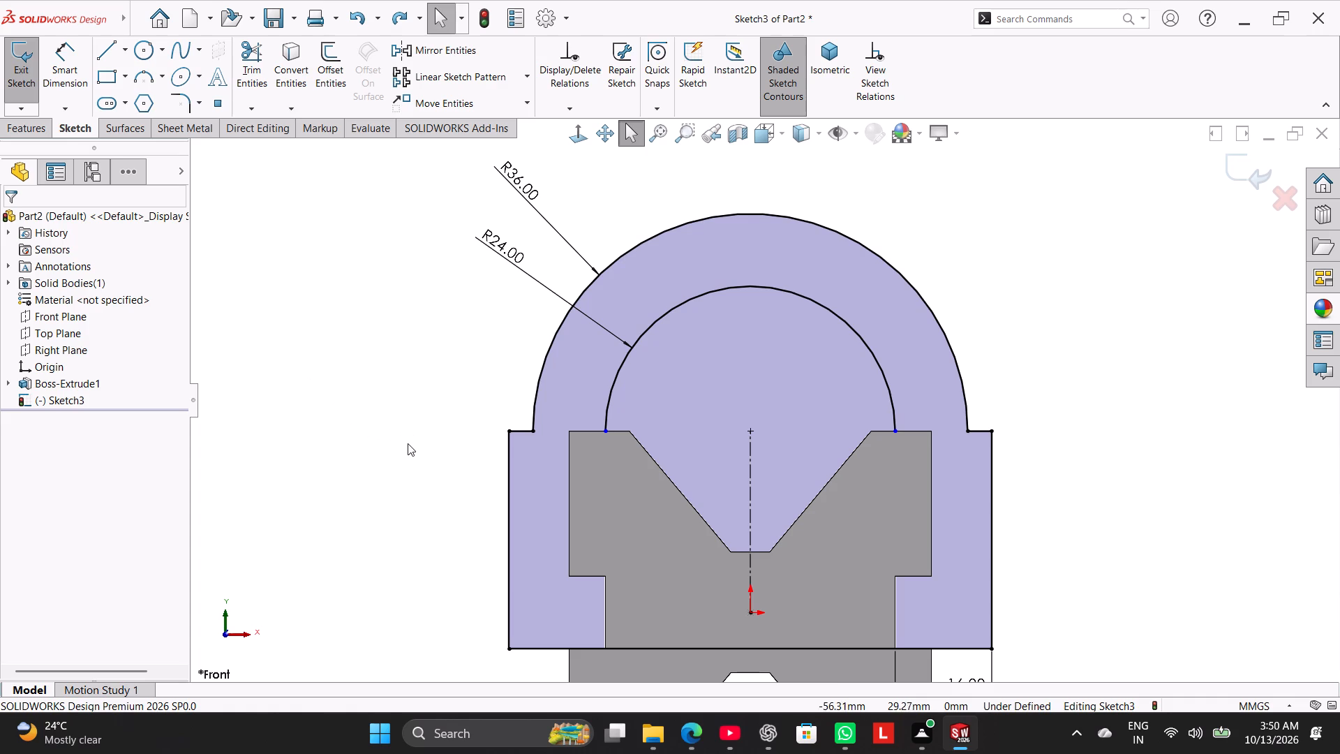
Try a coincident relation between the arcs' center and the inner arc's left endpoint, delete it, and make the points horizontal instead.
ctrl+click(751, 431)
ctrl+click(608, 429)
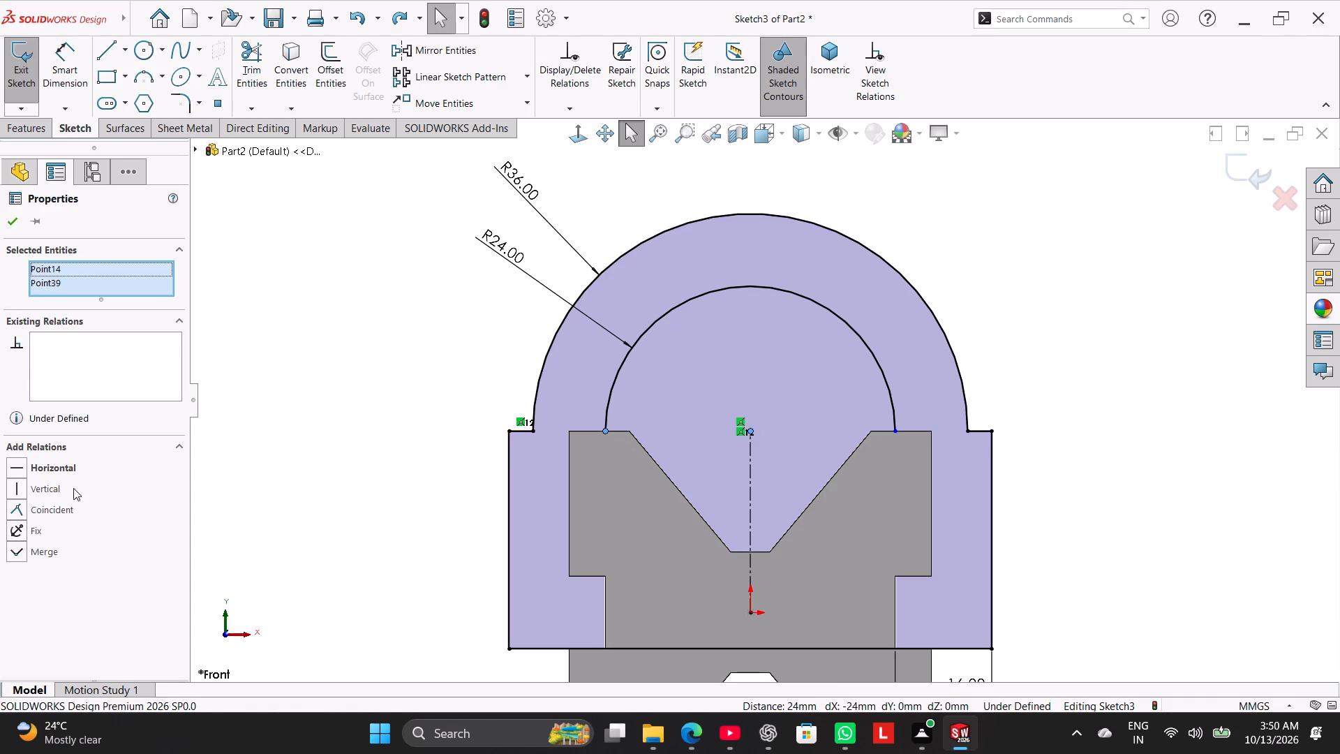
click(50, 509)
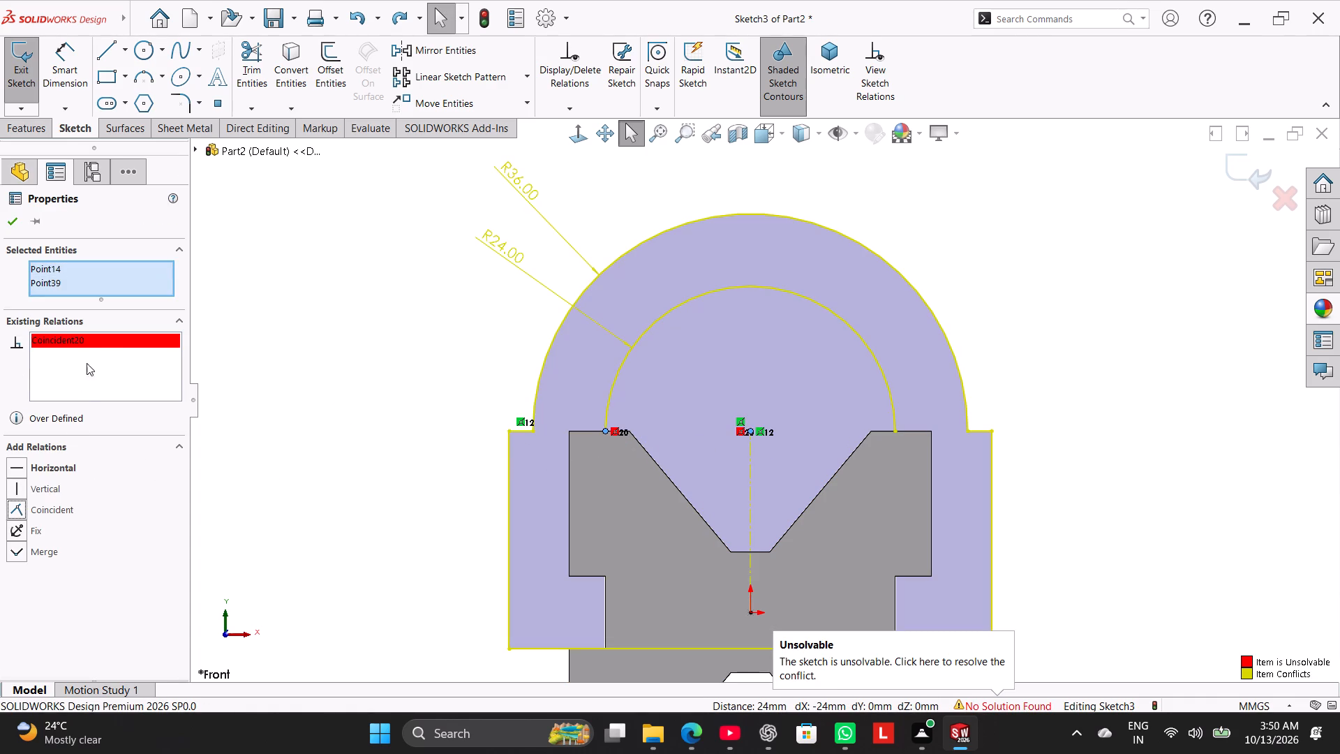
right_click(96, 339)
click(120, 353)
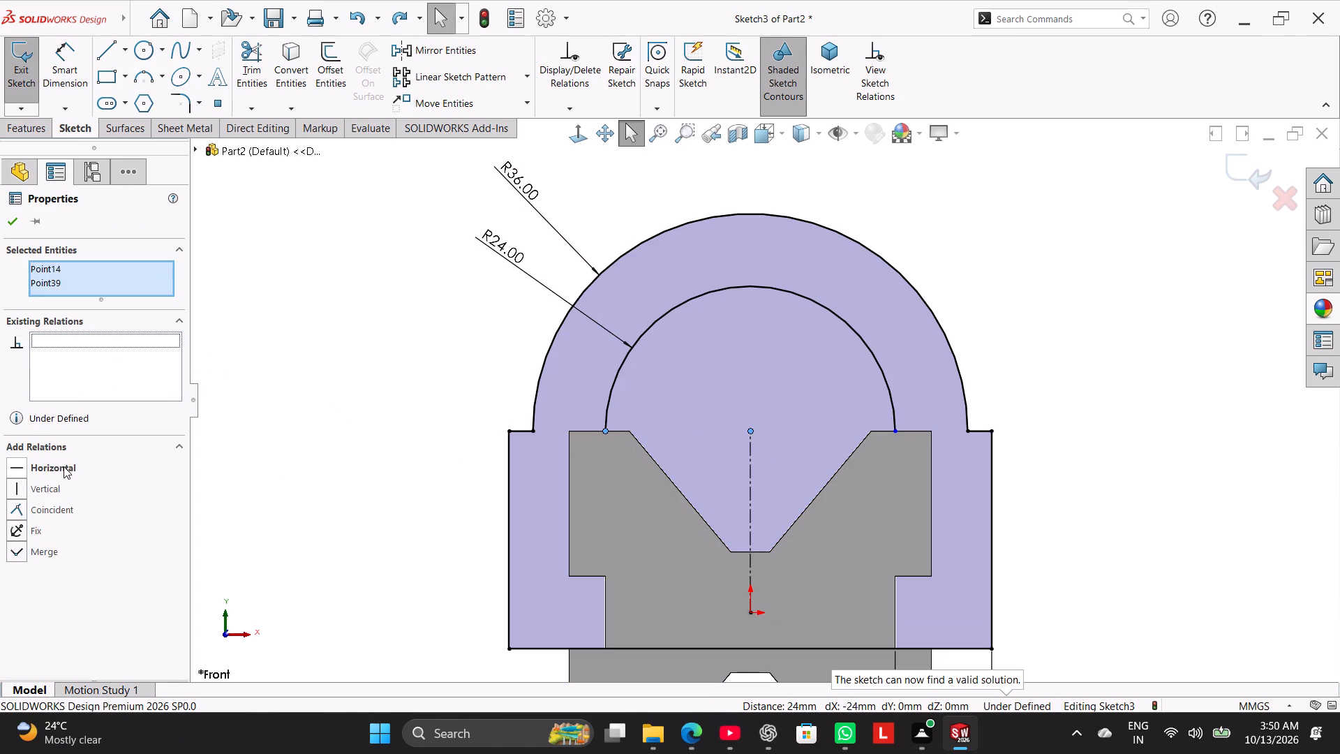
click(64, 466)
click(350, 440)
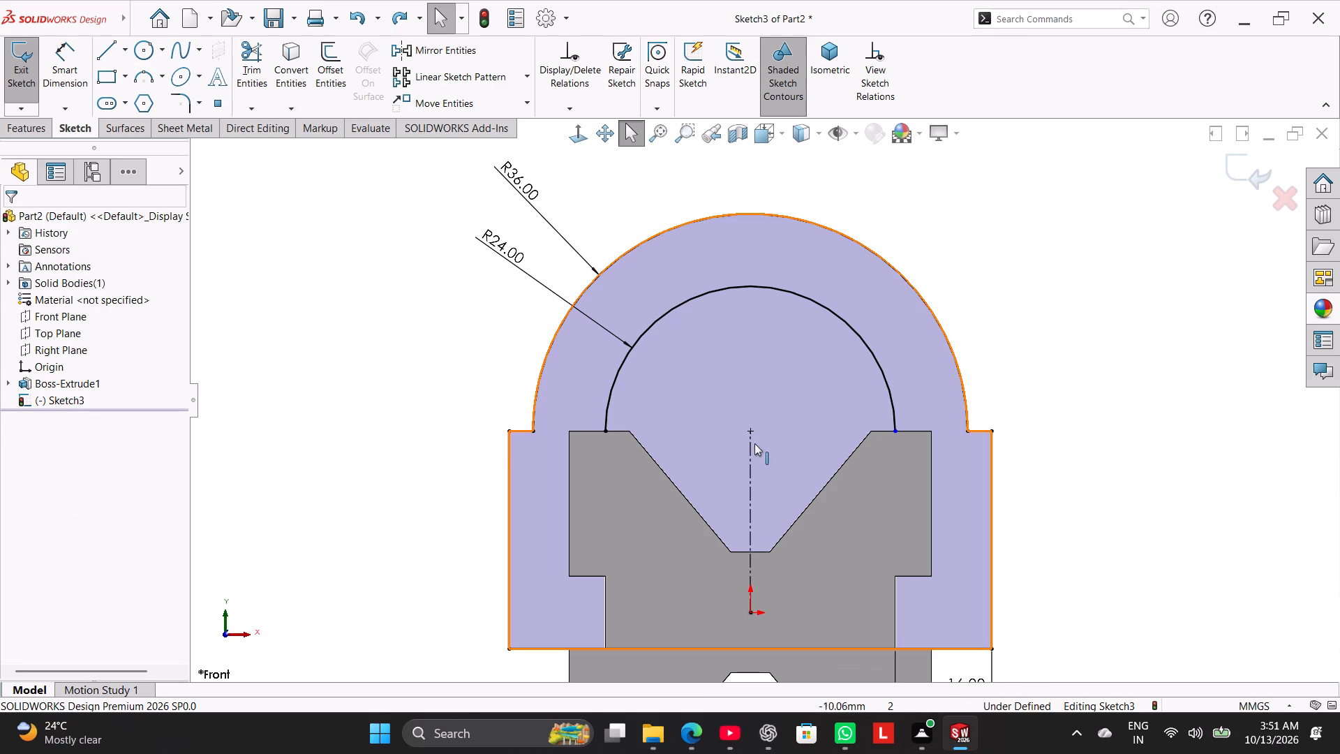
Add a horizontal relation between the inner arc's right endpoint and the arcs' shared center.
ctrl+click(895, 429)
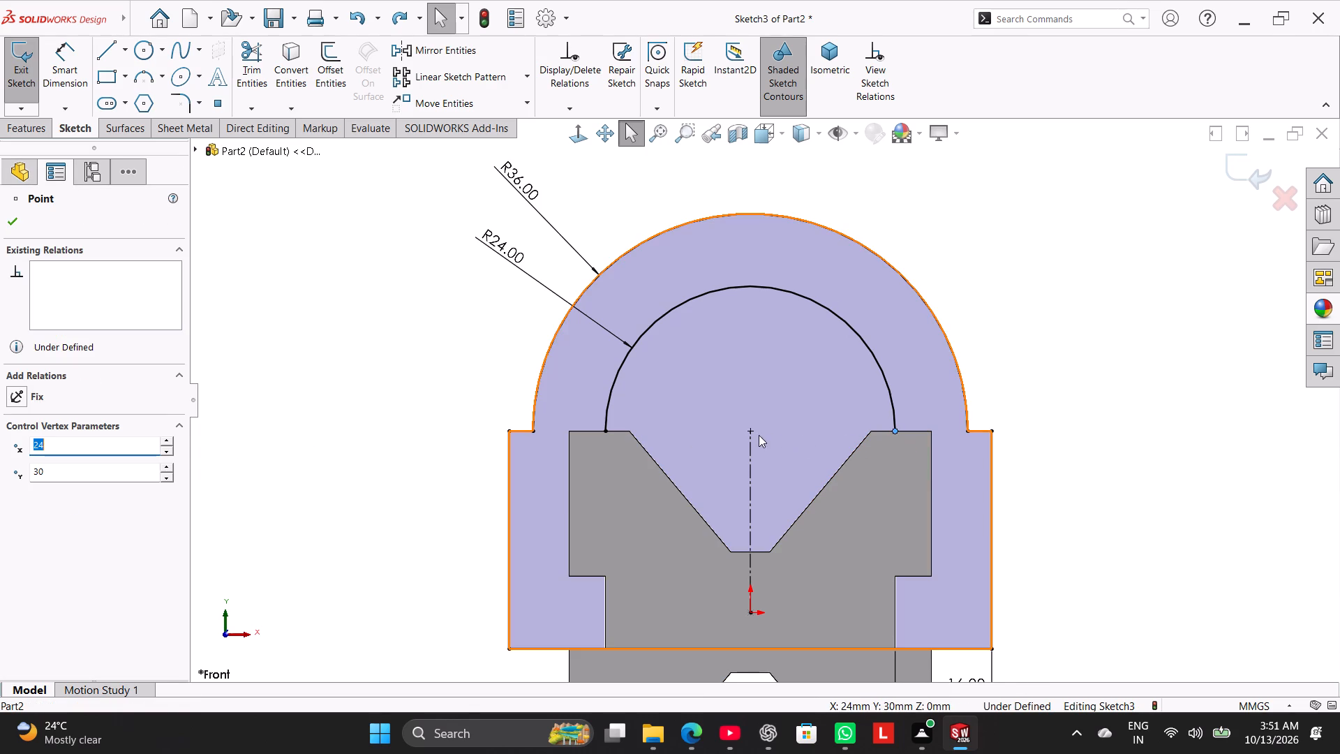
ctrl+click(753, 431)
click(63, 473)
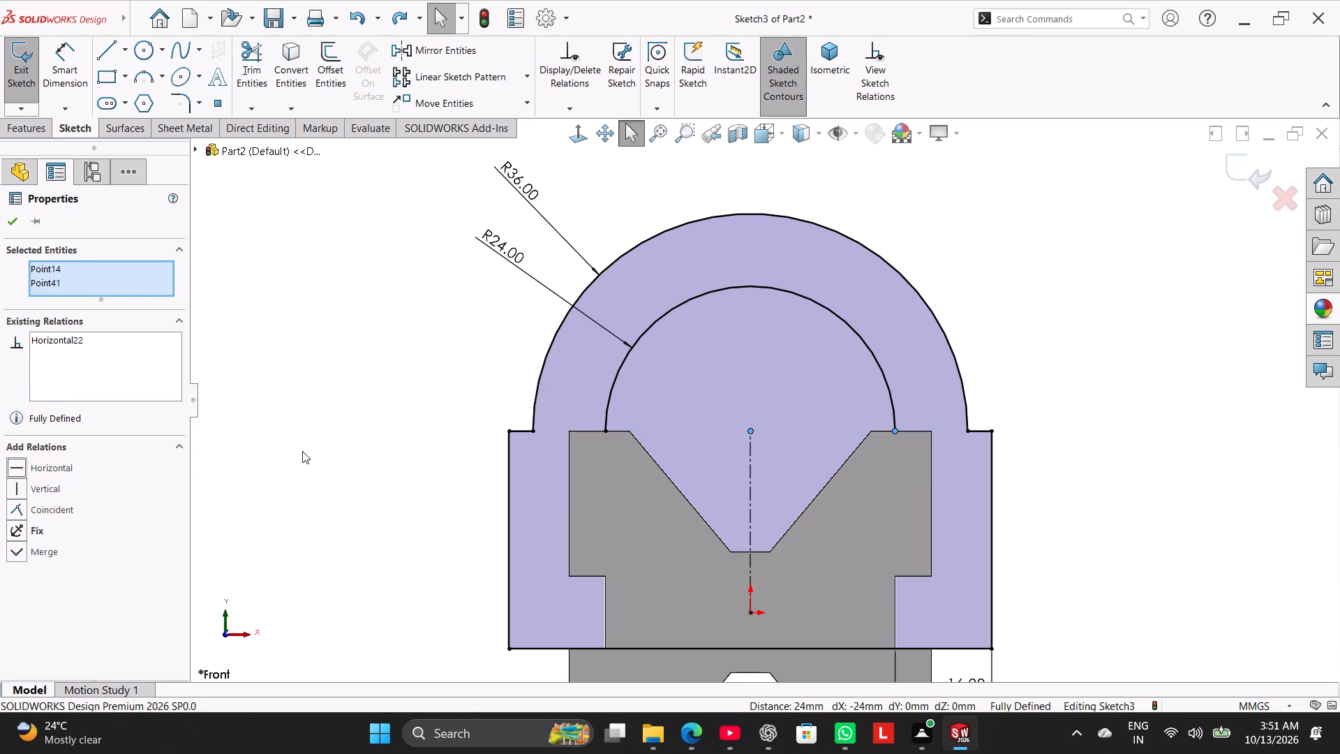
click(302, 451)
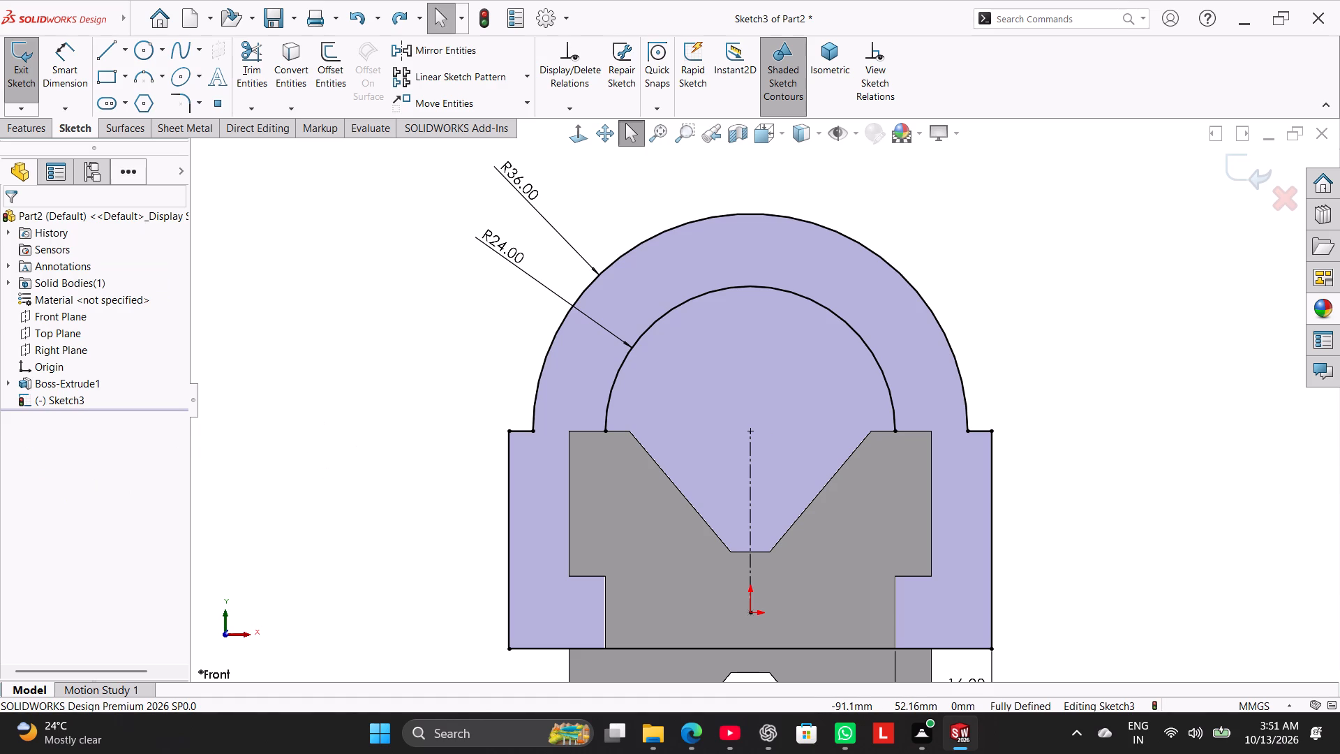
Draw a 48 mm horizontal line joining the inner arc's two endpoints to close the semicircle.
click(106, 56)
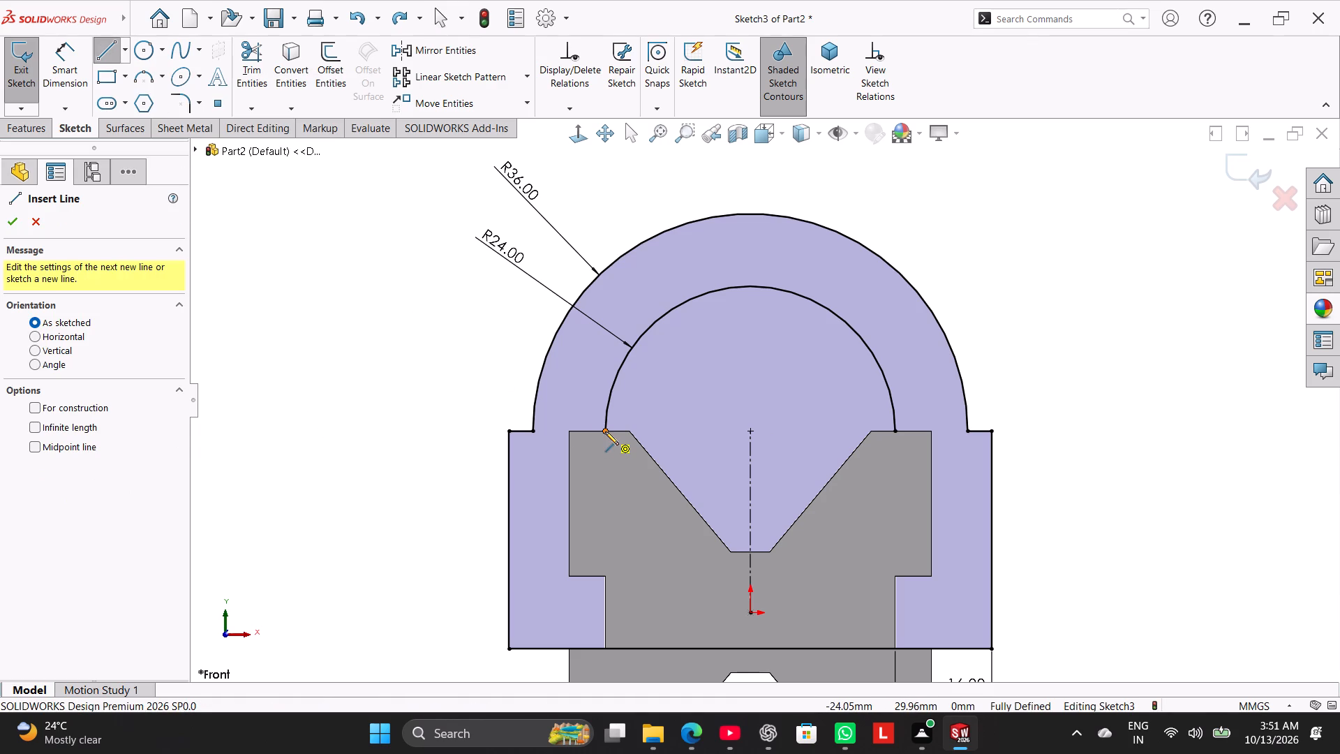
click(605, 431)
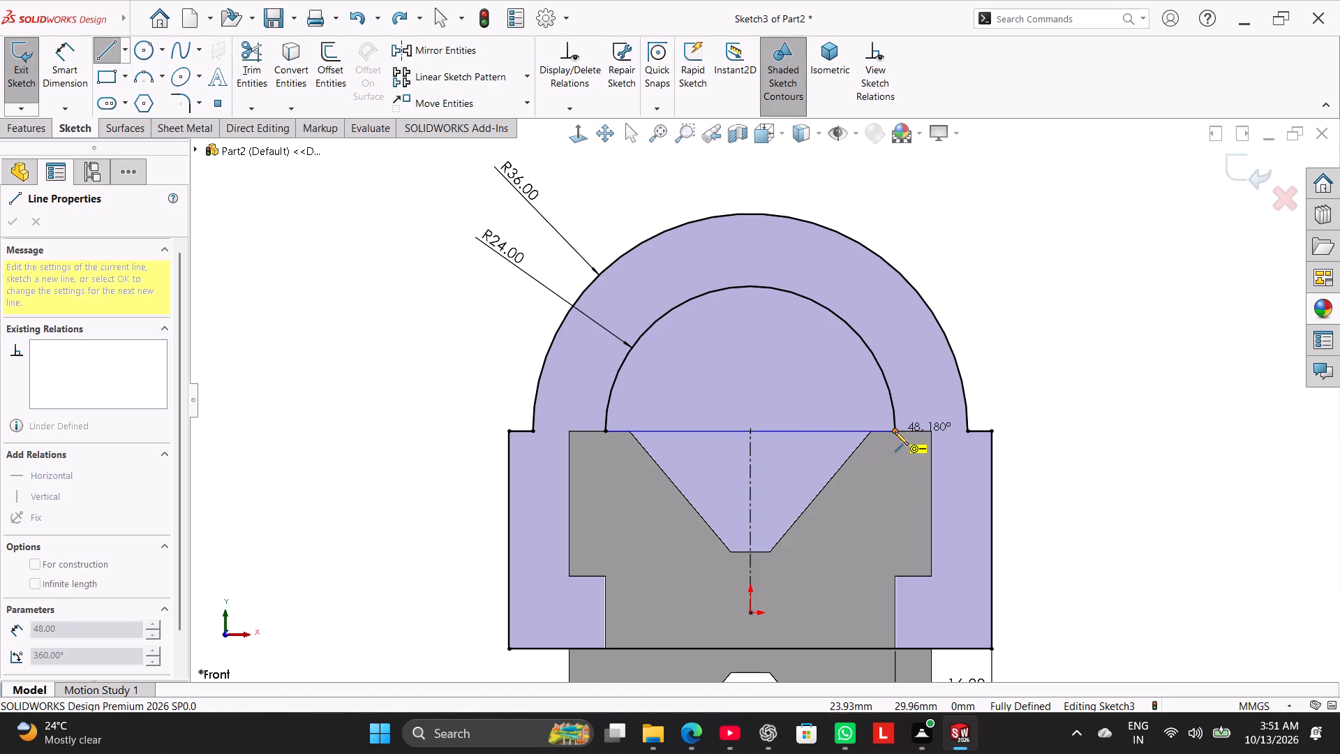
click(895, 431)
right_click(1014, 248)
click(1045, 258)
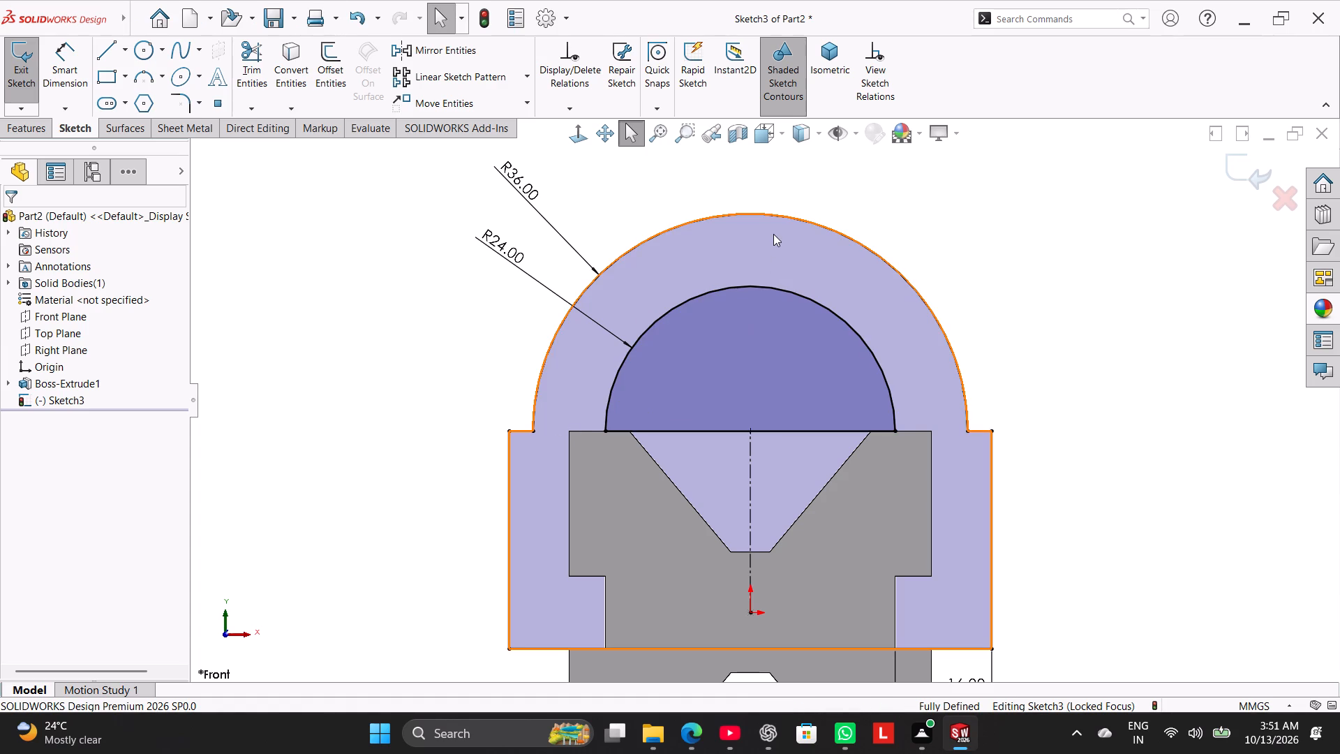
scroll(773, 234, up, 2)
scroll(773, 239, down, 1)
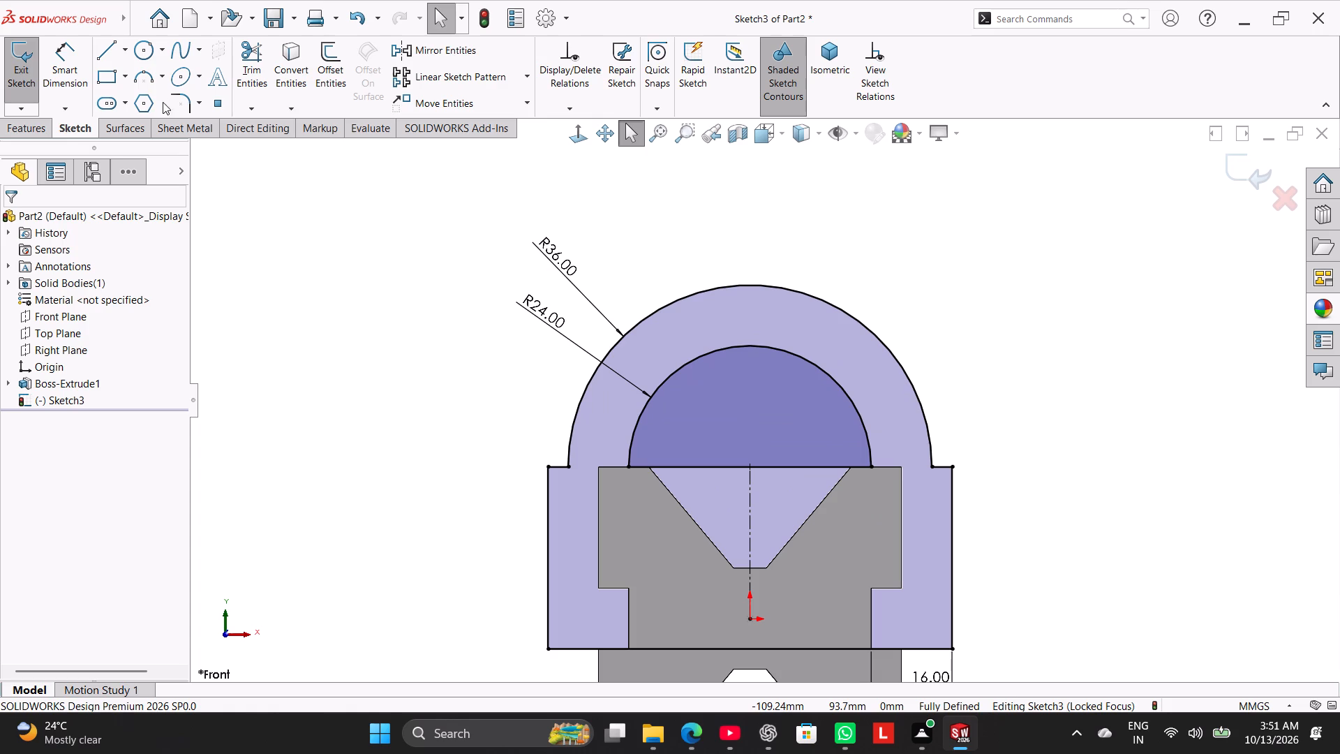
Draw a corner rectangle extending above the top of the R36 arc, starting with its lower-left corner on that arc.
click(98, 72)
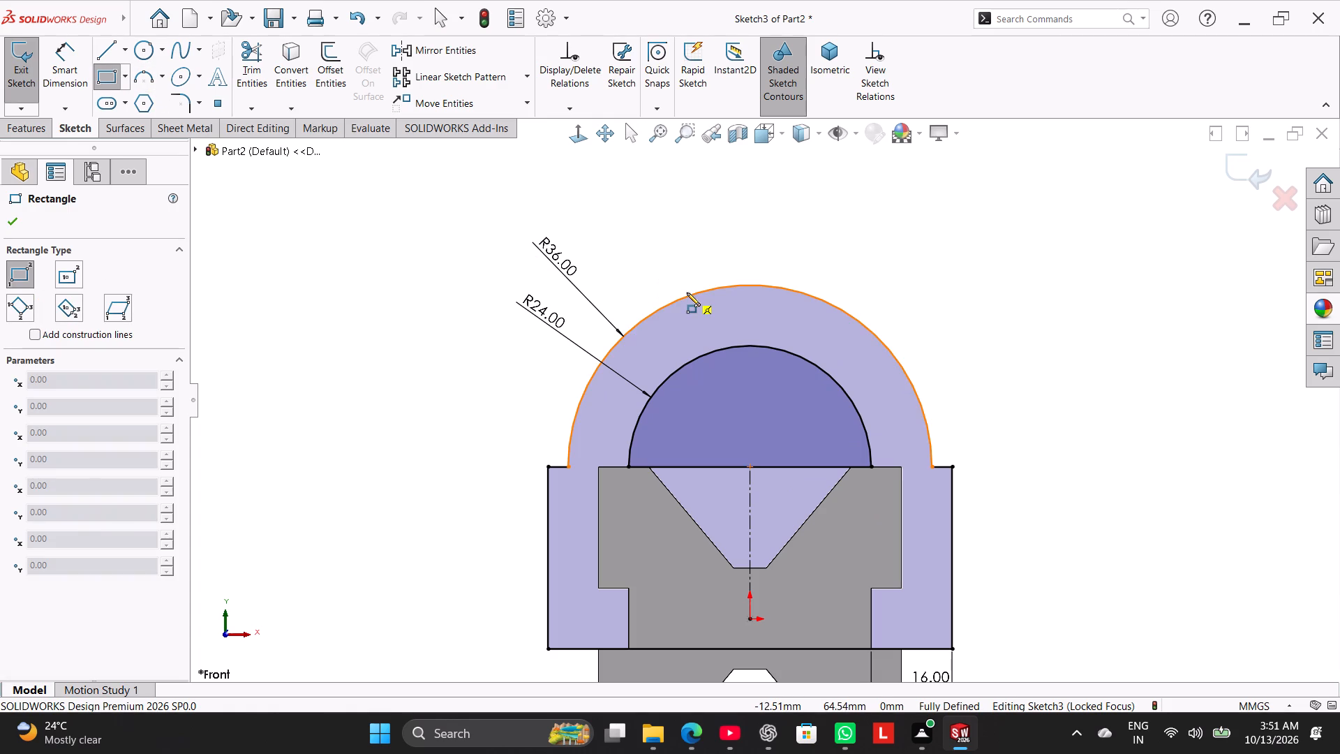
click(687, 293)
click(846, 222)
right_click(894, 258)
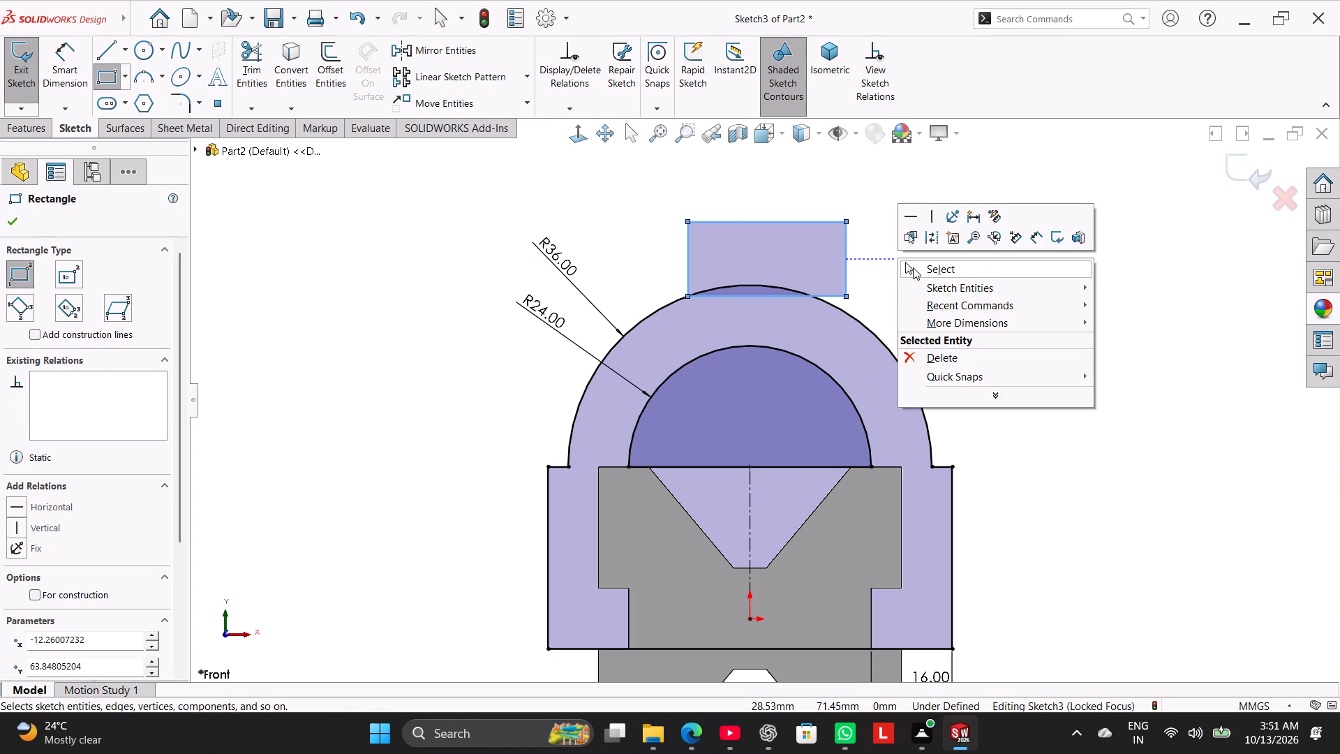
click(914, 267)
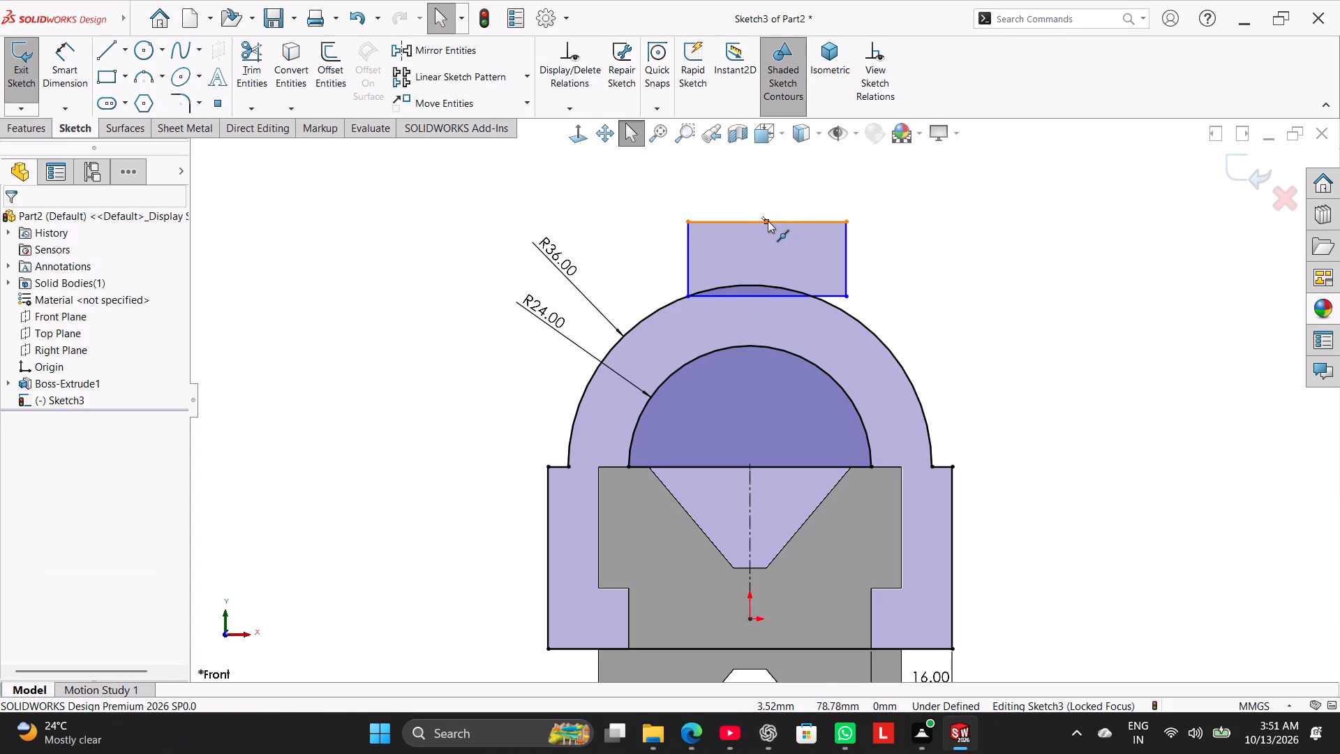
Make the midpoint of the rectangle's top edge coincident with the vertical centerline.
ctrl+click(768, 221)
ctrl+click(748, 503)
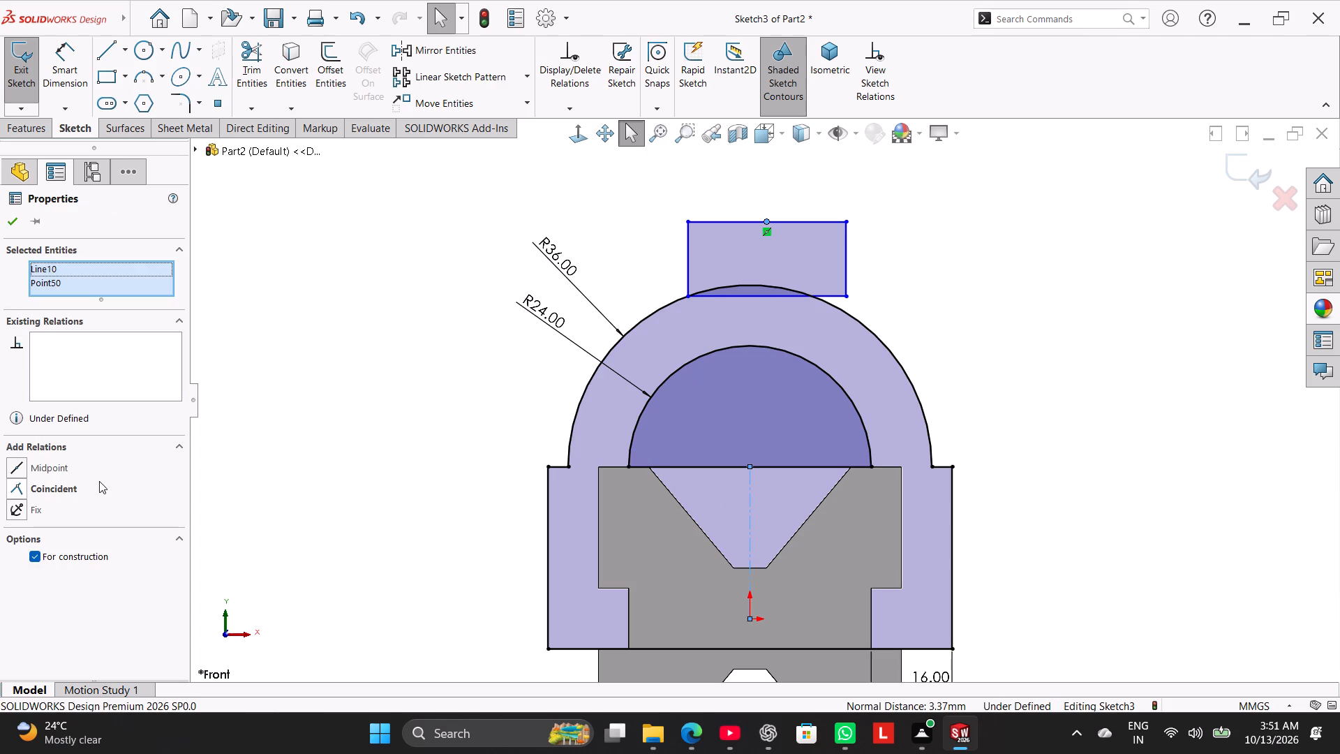
click(58, 485)
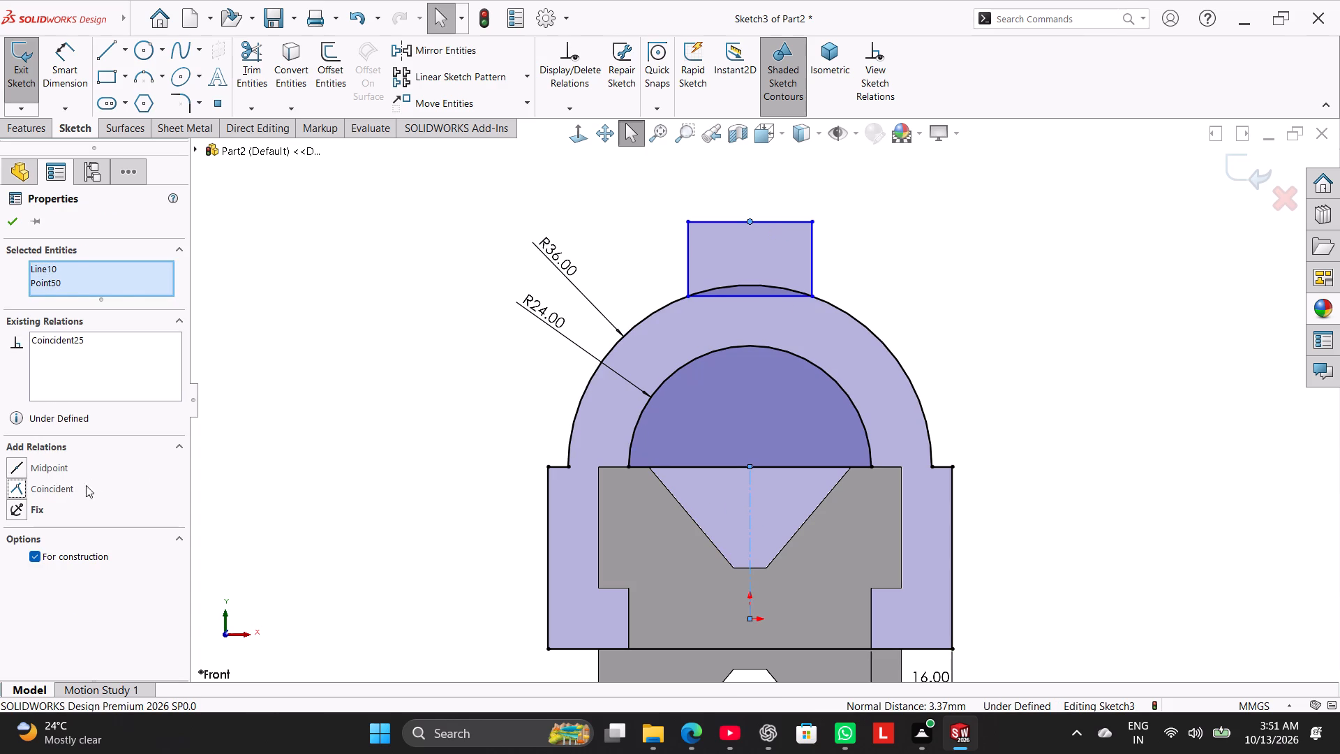
click(349, 411)
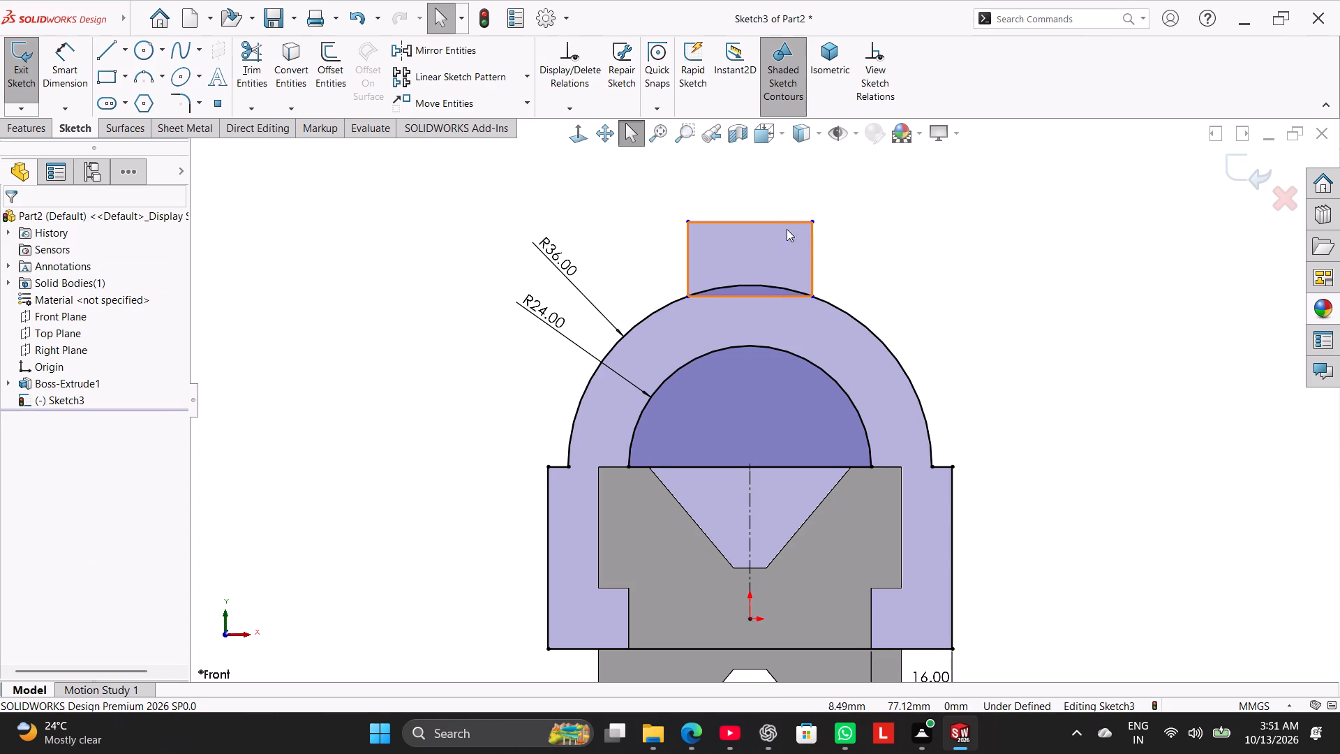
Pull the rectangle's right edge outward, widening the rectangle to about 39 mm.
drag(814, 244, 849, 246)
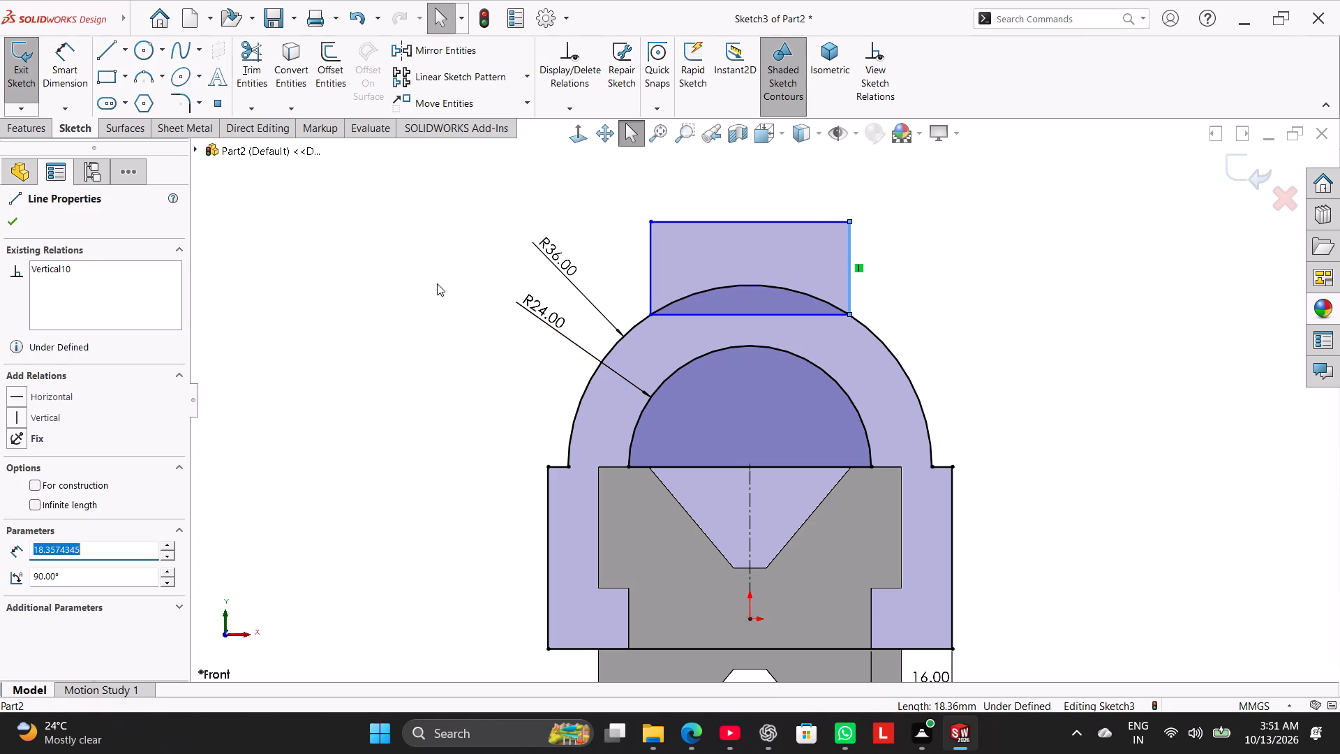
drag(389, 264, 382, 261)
Dimension the rectangle's top edge at 24 mm.
click(77, 66)
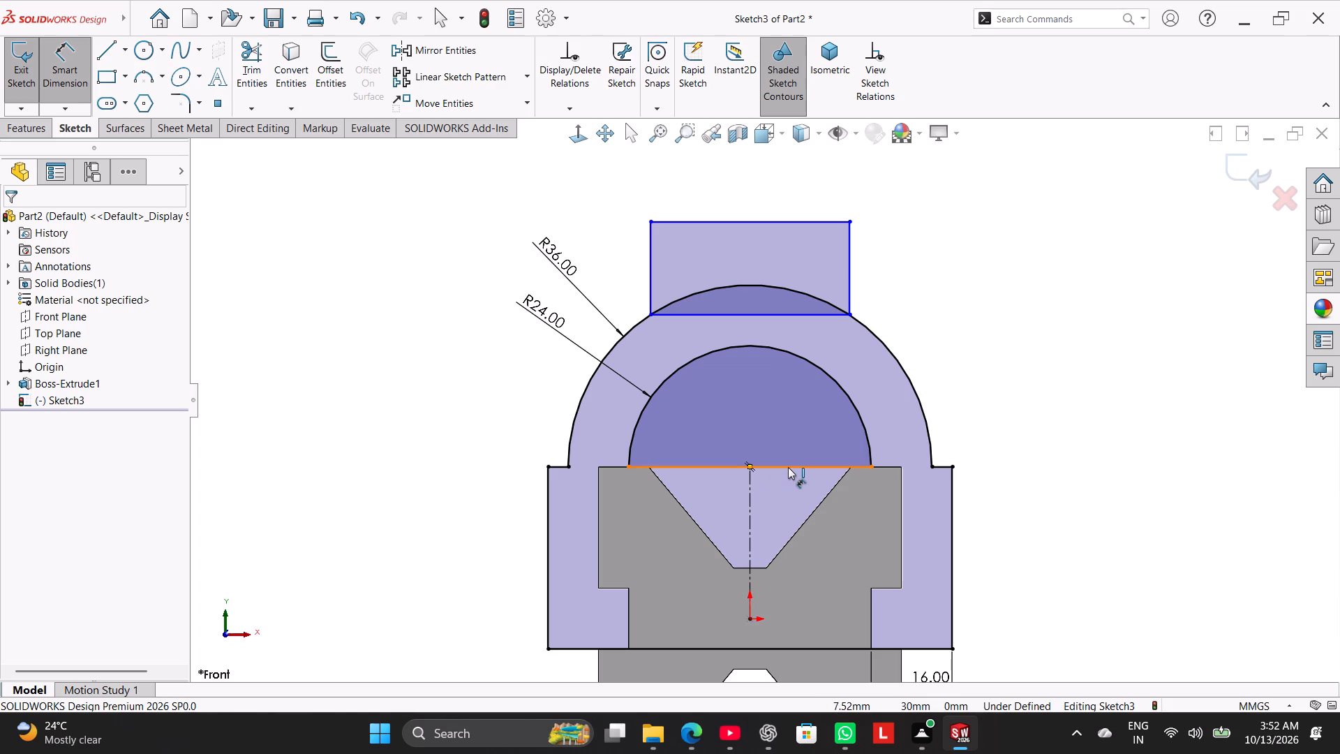
click(750, 221)
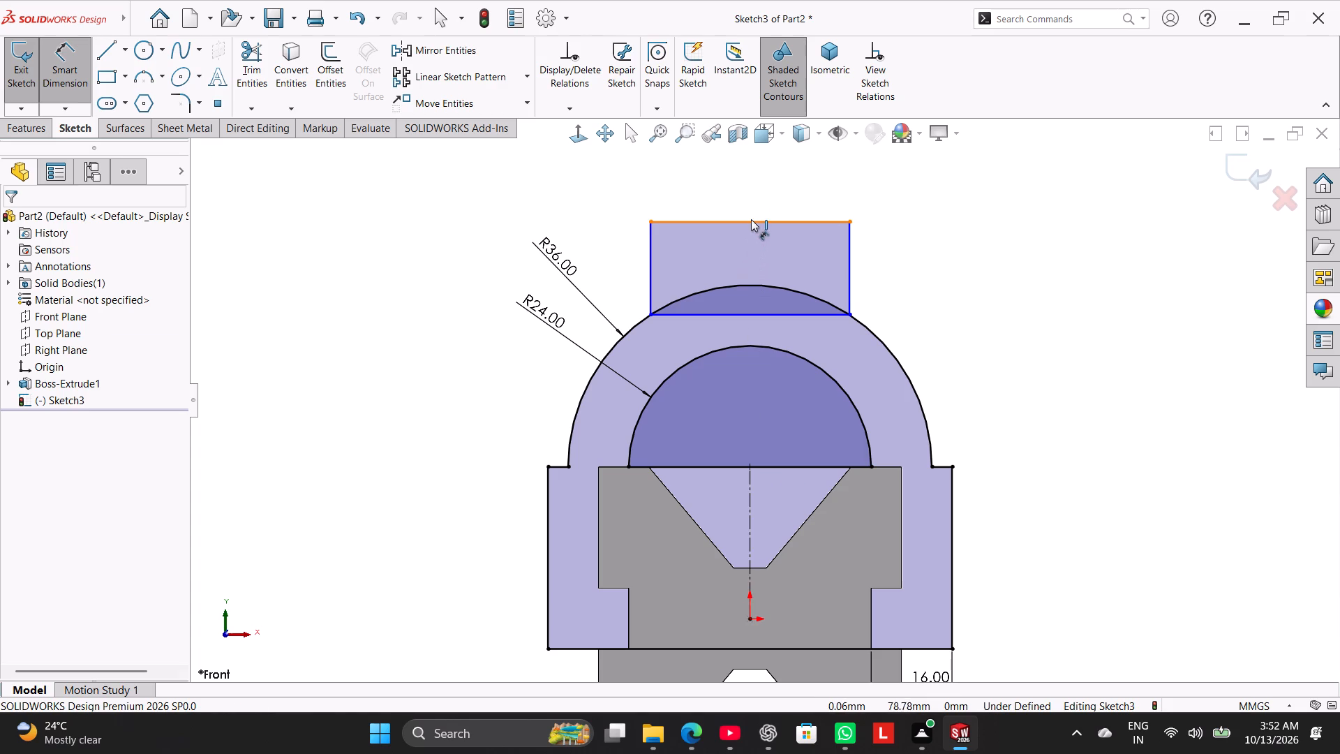
click(749, 187)
key(2)
key(4)
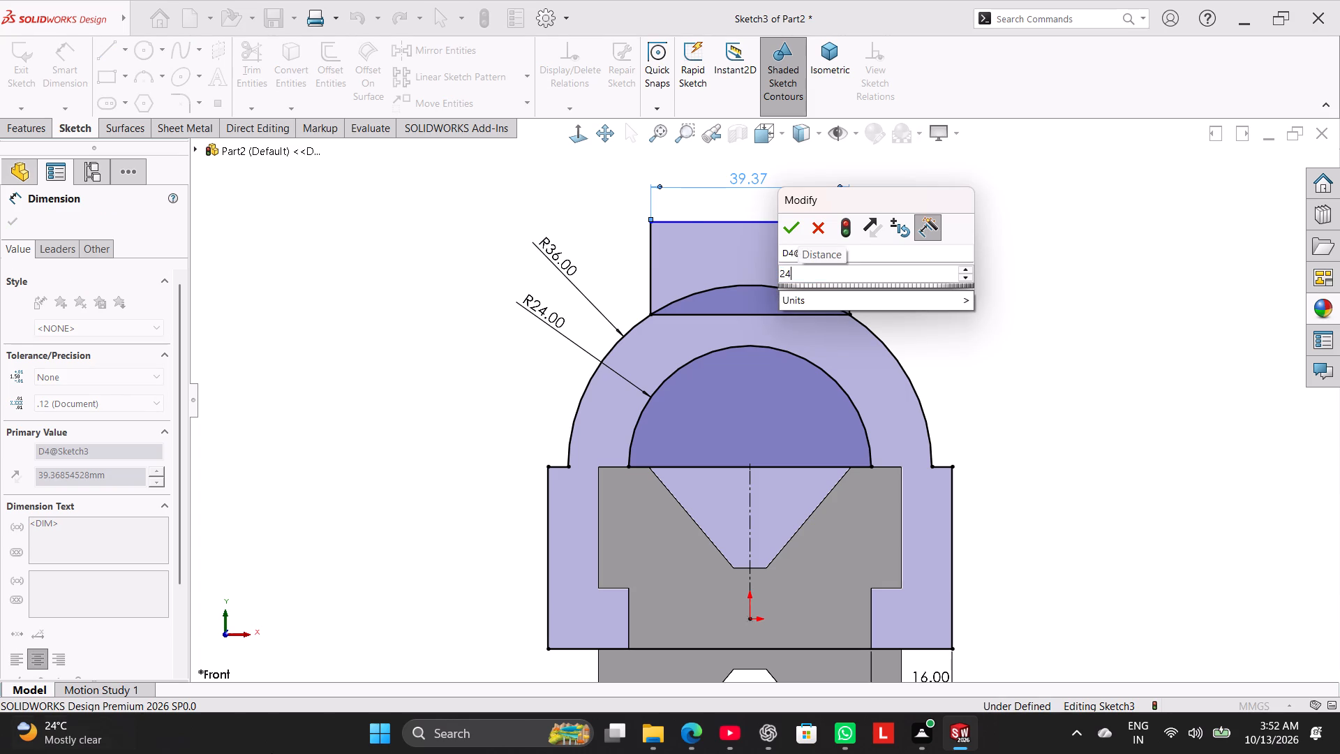
key(Return)
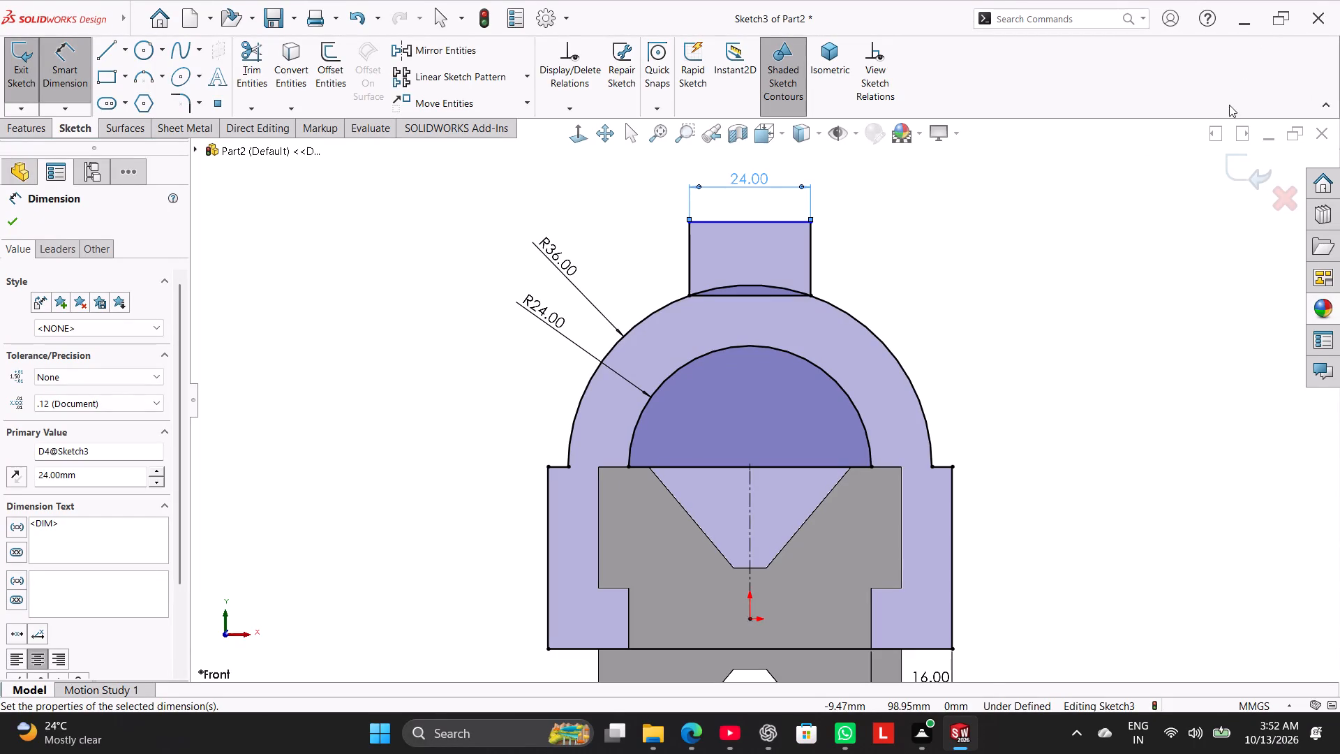
Dimension the overall profile height from the bottom edge to the rectangle's top edge at 80 mm.
click(947, 653)
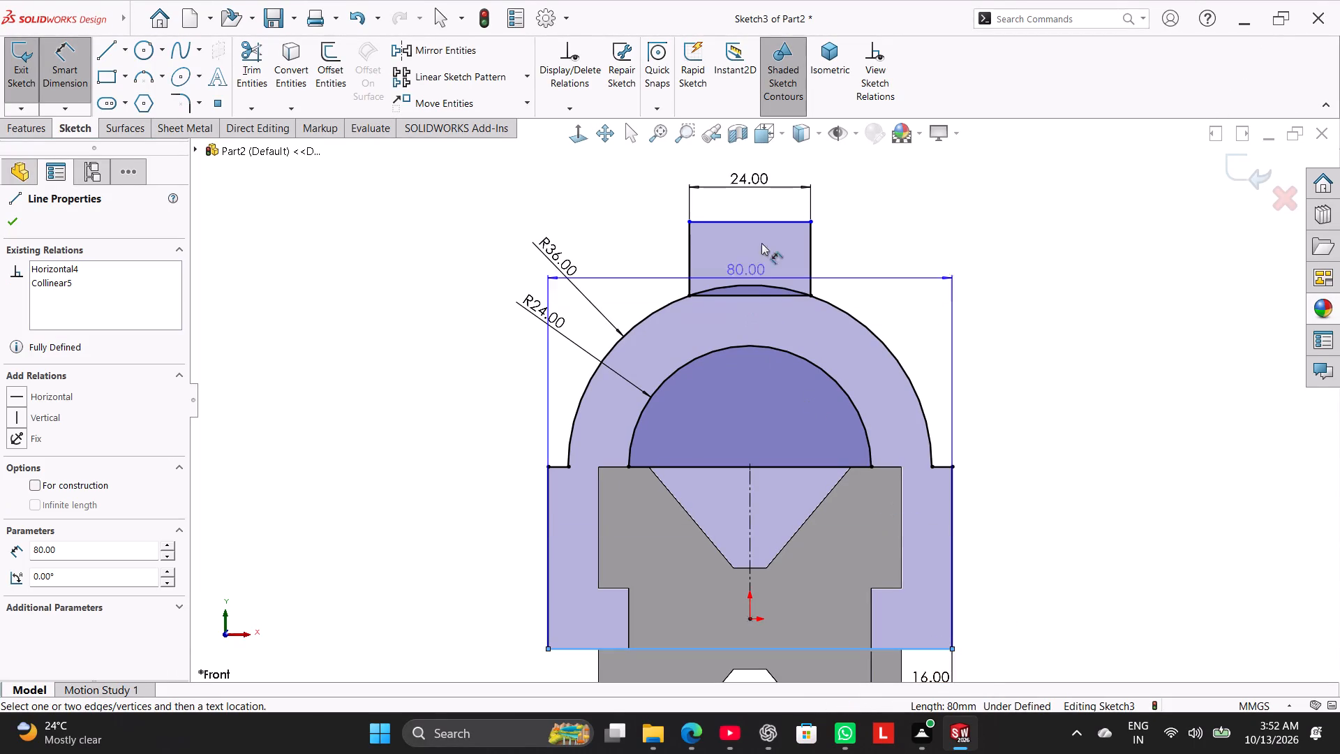
click(768, 223)
click(989, 364)
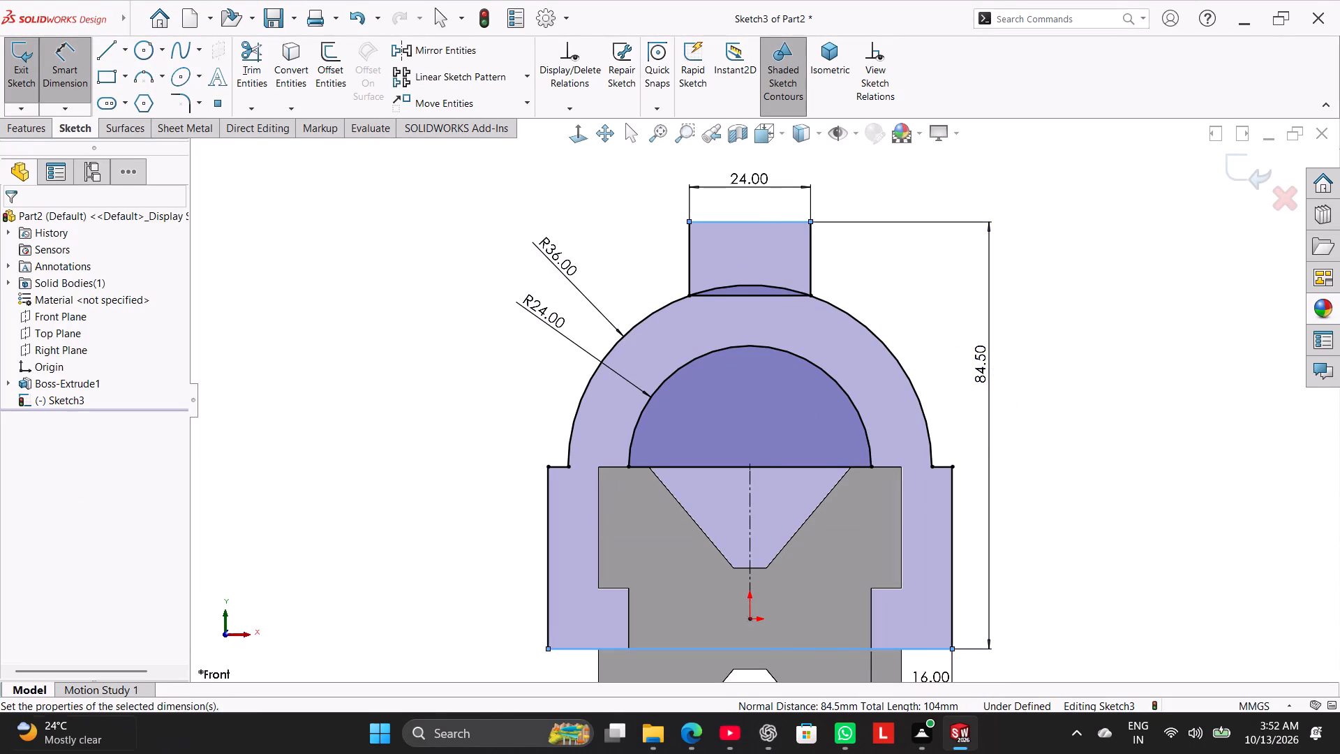
text(80)
key(Return)
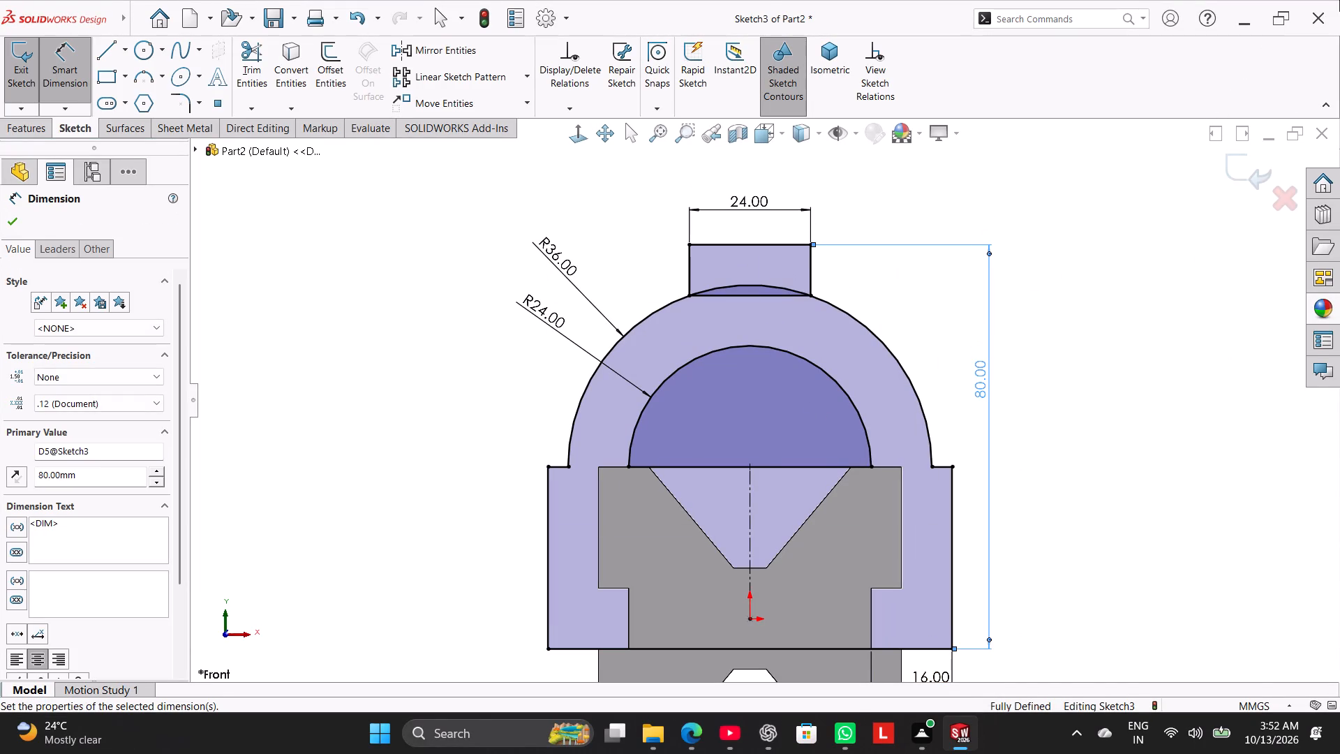
right_click(1101, 257)
click(1145, 310)
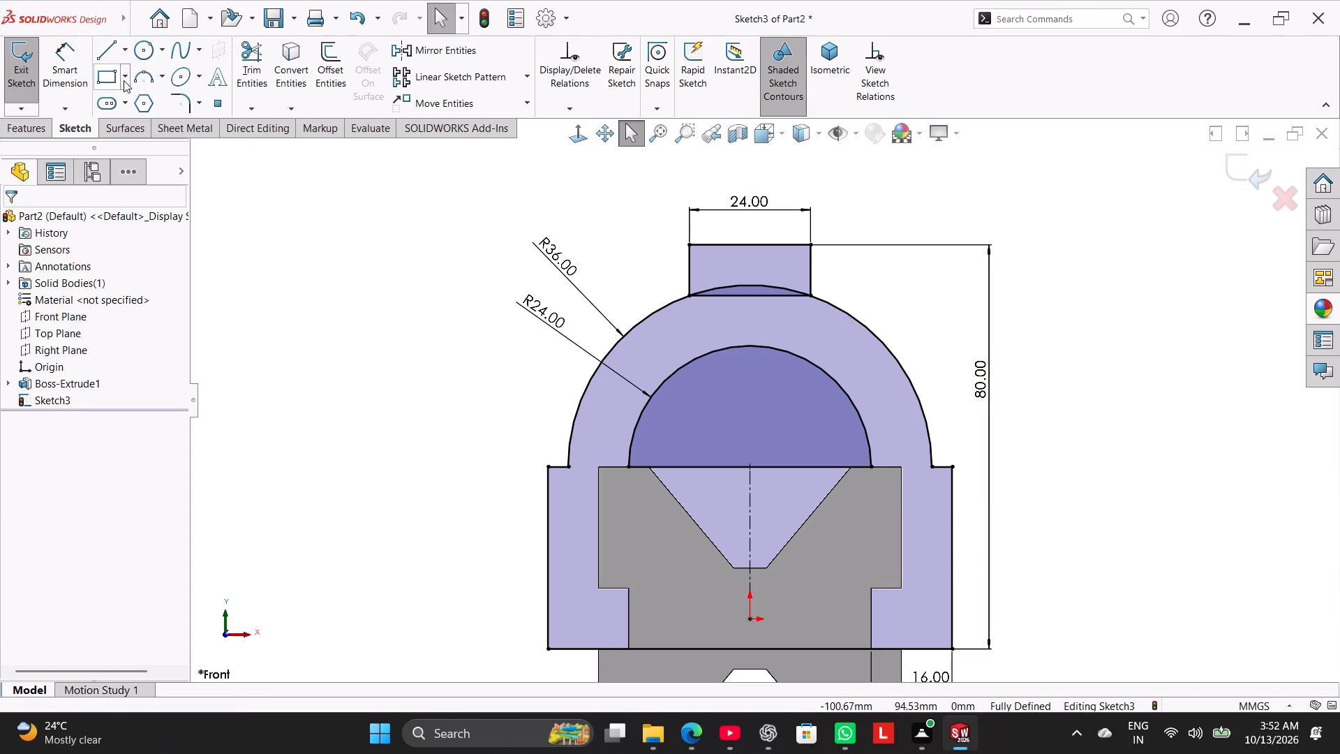
Power-trim the outer arc segment inside the top rectangle and the rectangle's bottom edge, merging it with the arched body.
click(239, 61)
scroll(592, 279, down, 2)
drag(817, 270, 823, 305)
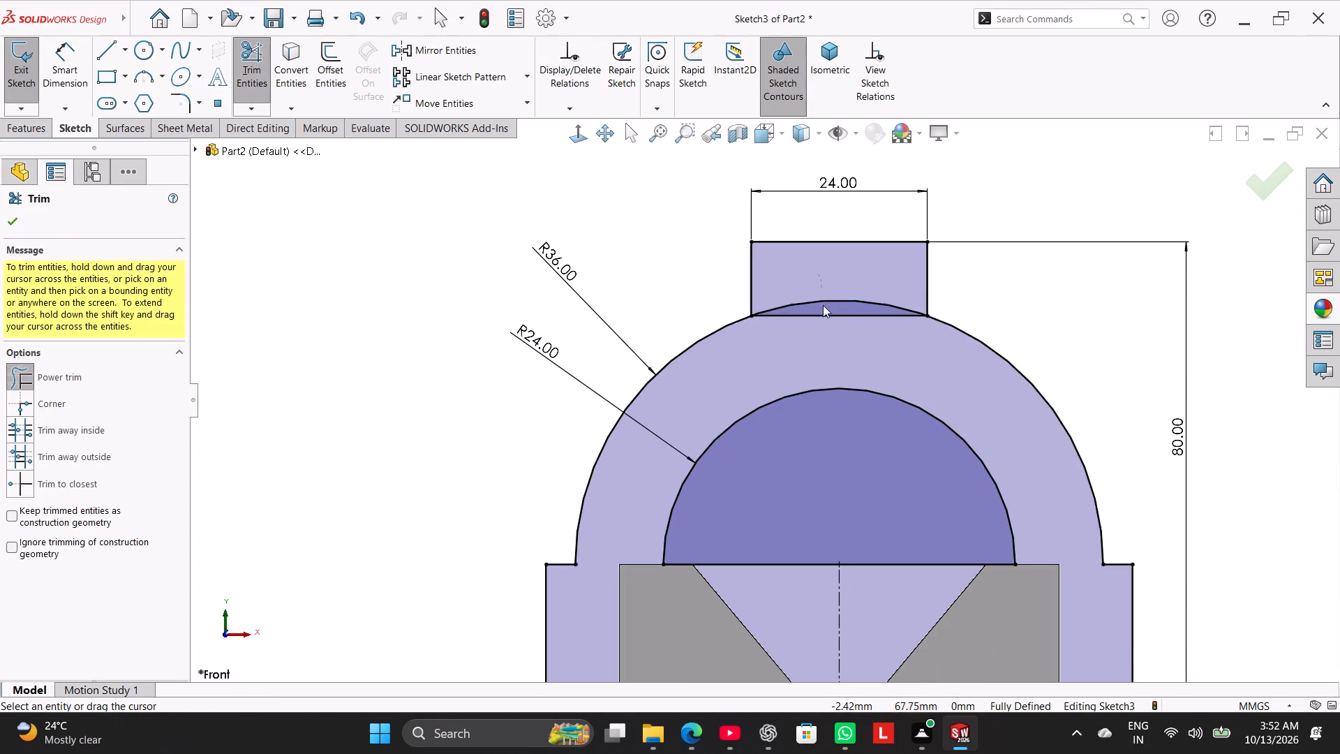
drag(823, 305, 796, 353)
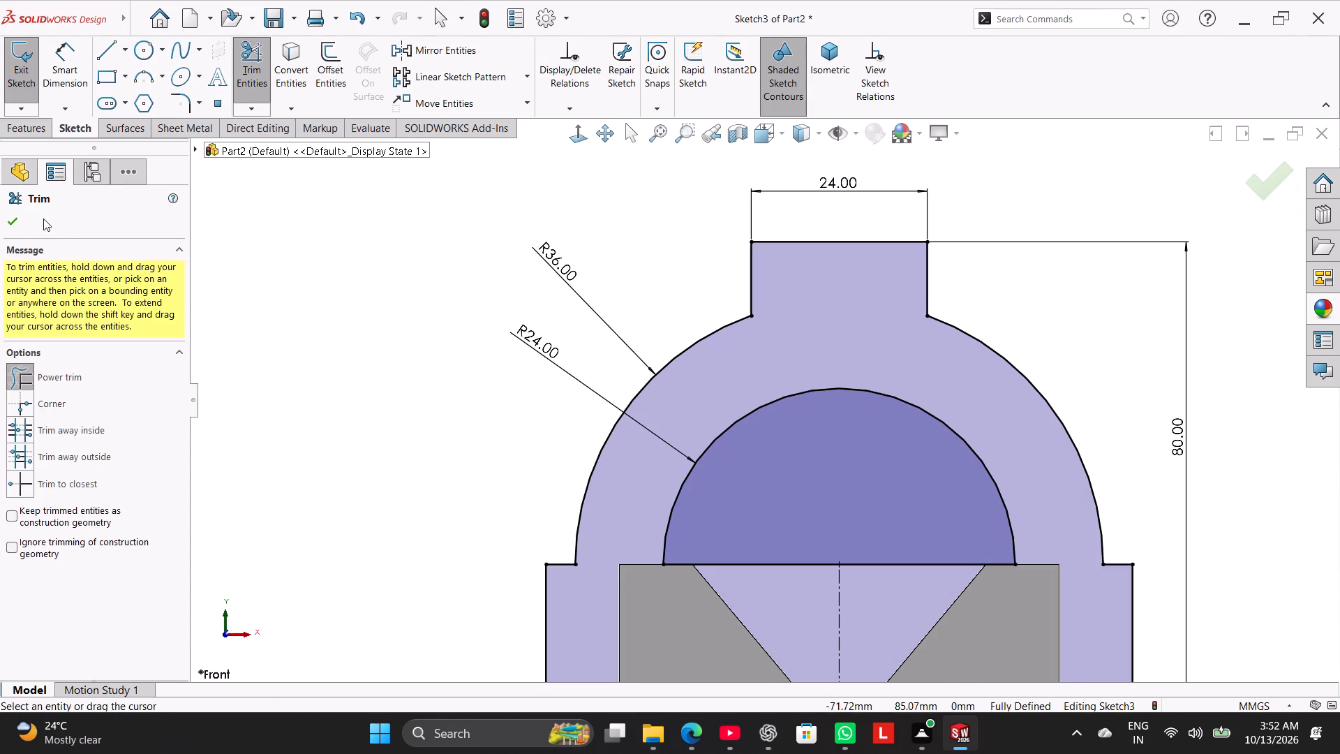
right_click(694, 202)
click(734, 245)
scroll(958, 334, up, 3)
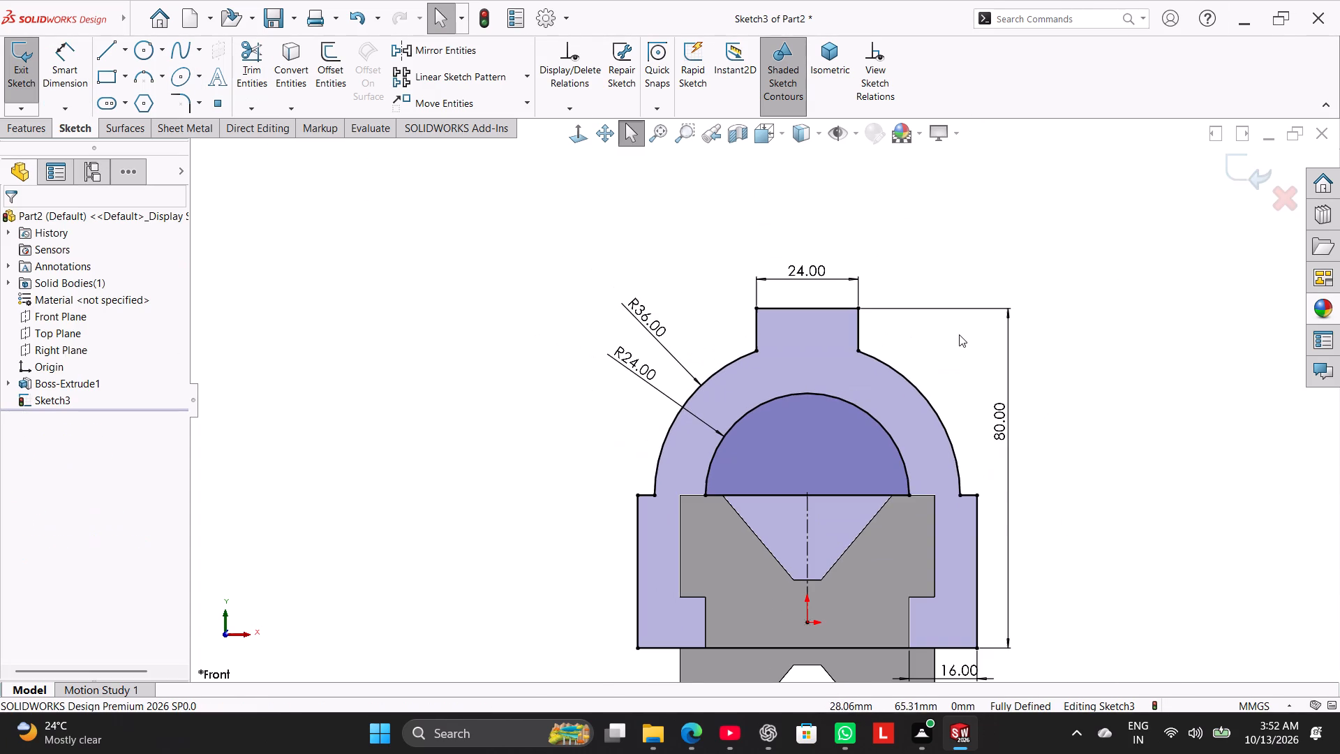
click(1080, 191)
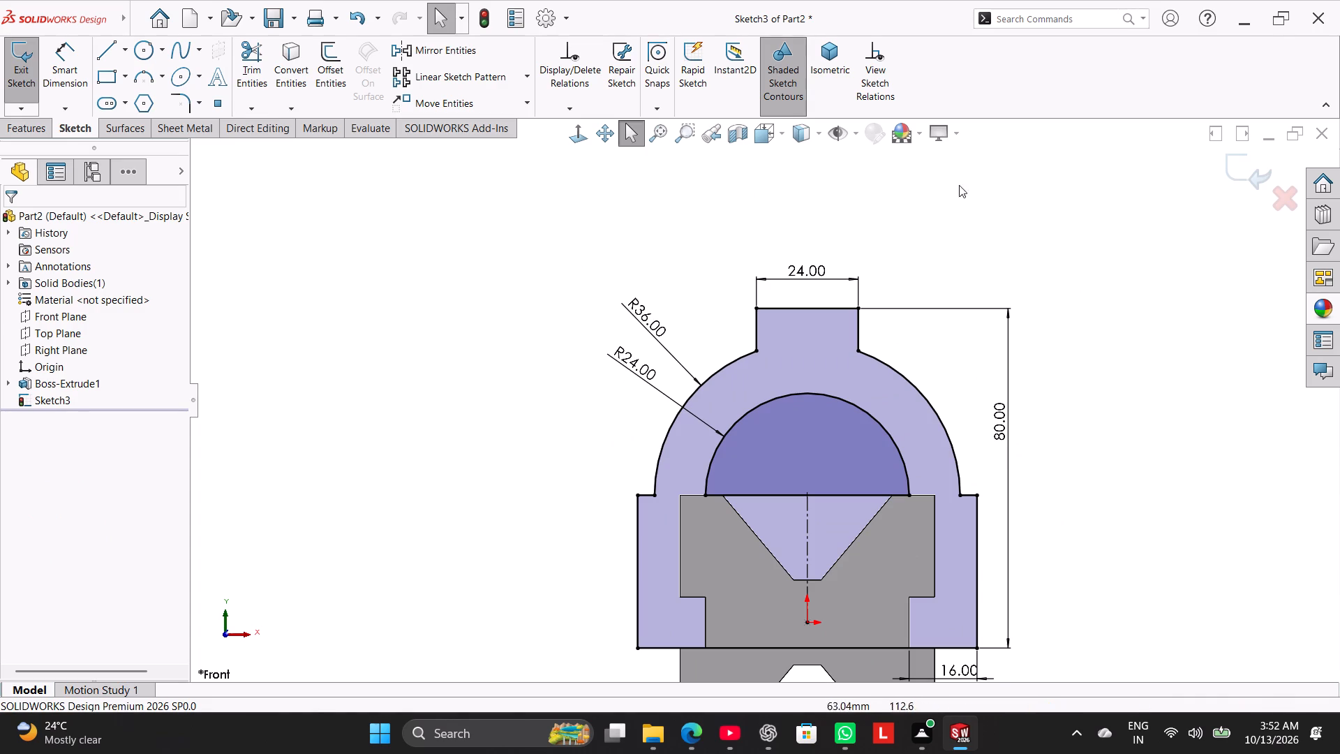
scroll(491, 366, up, 1)
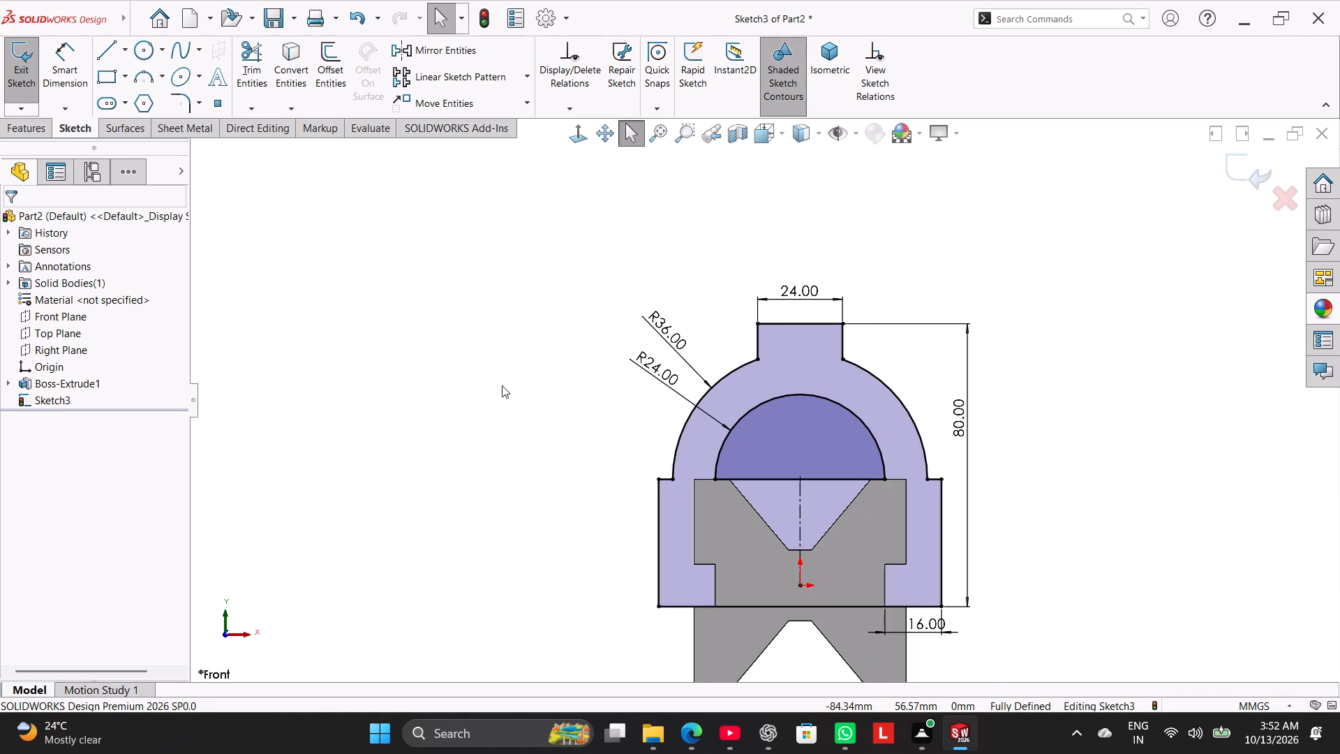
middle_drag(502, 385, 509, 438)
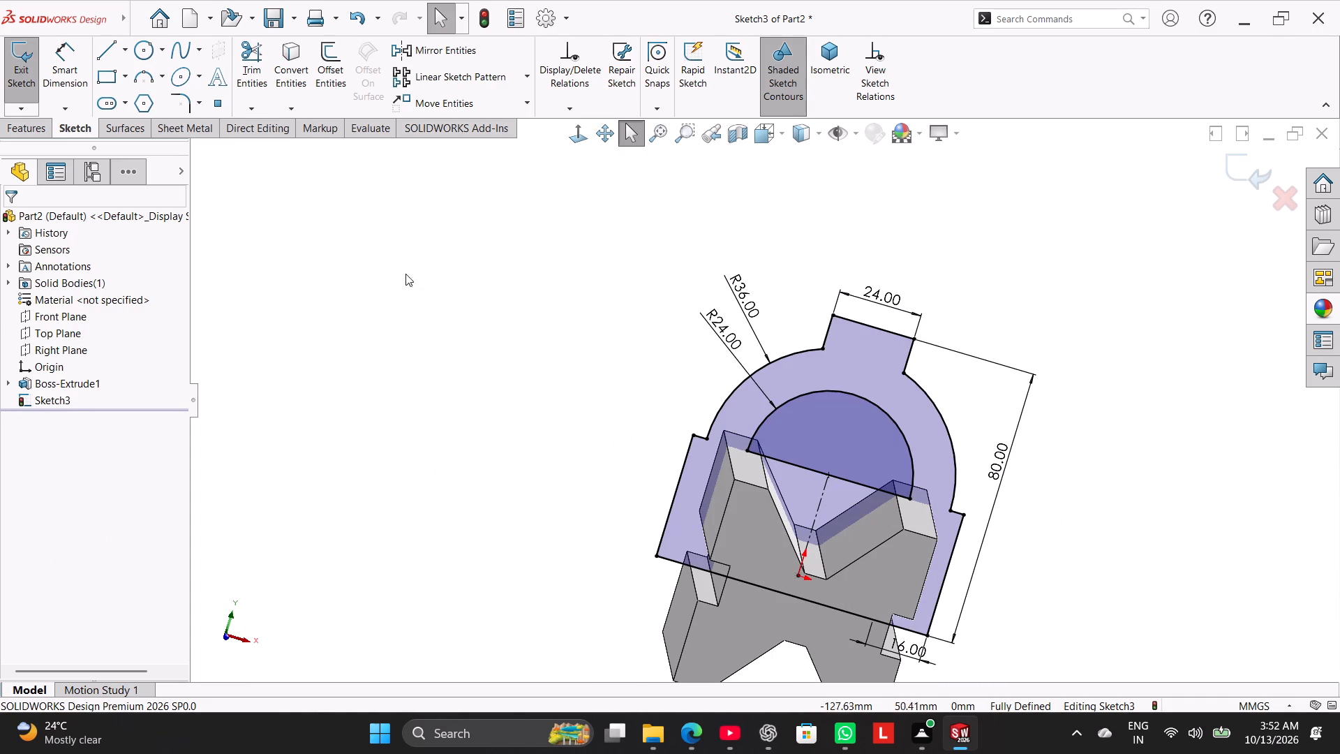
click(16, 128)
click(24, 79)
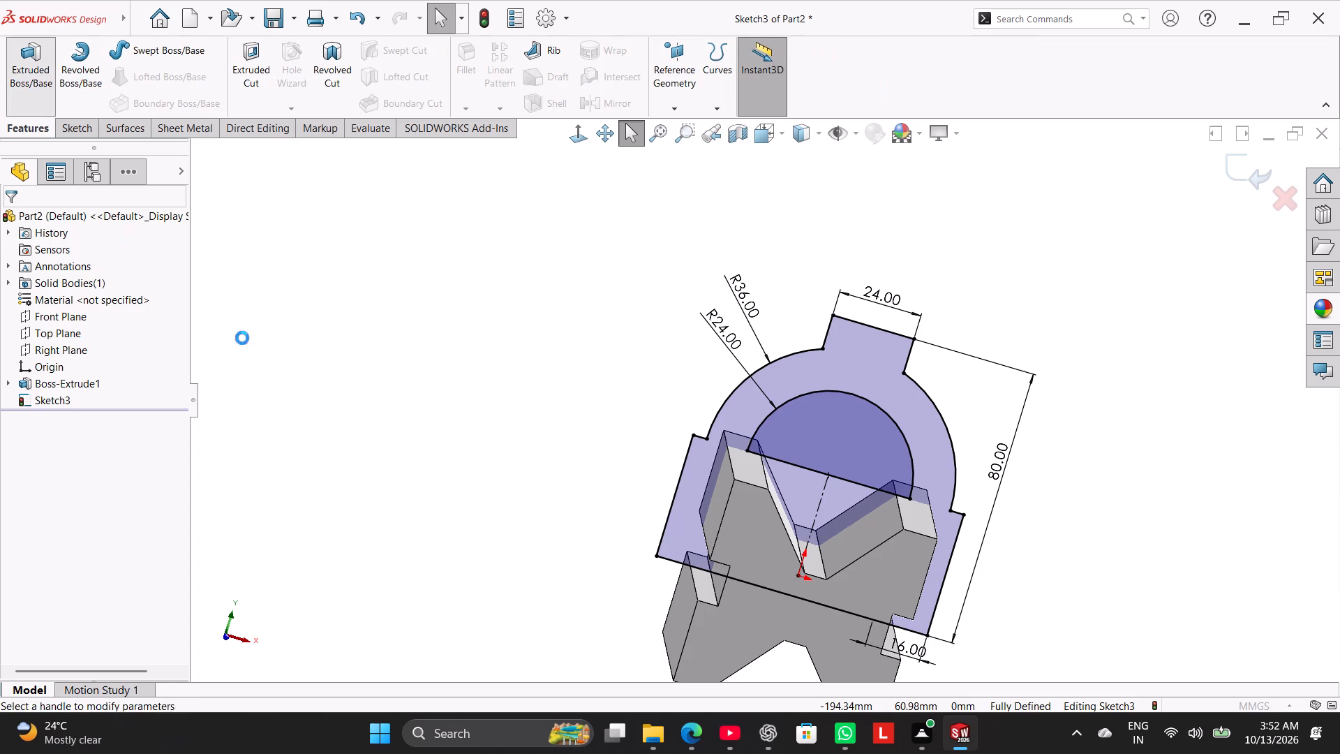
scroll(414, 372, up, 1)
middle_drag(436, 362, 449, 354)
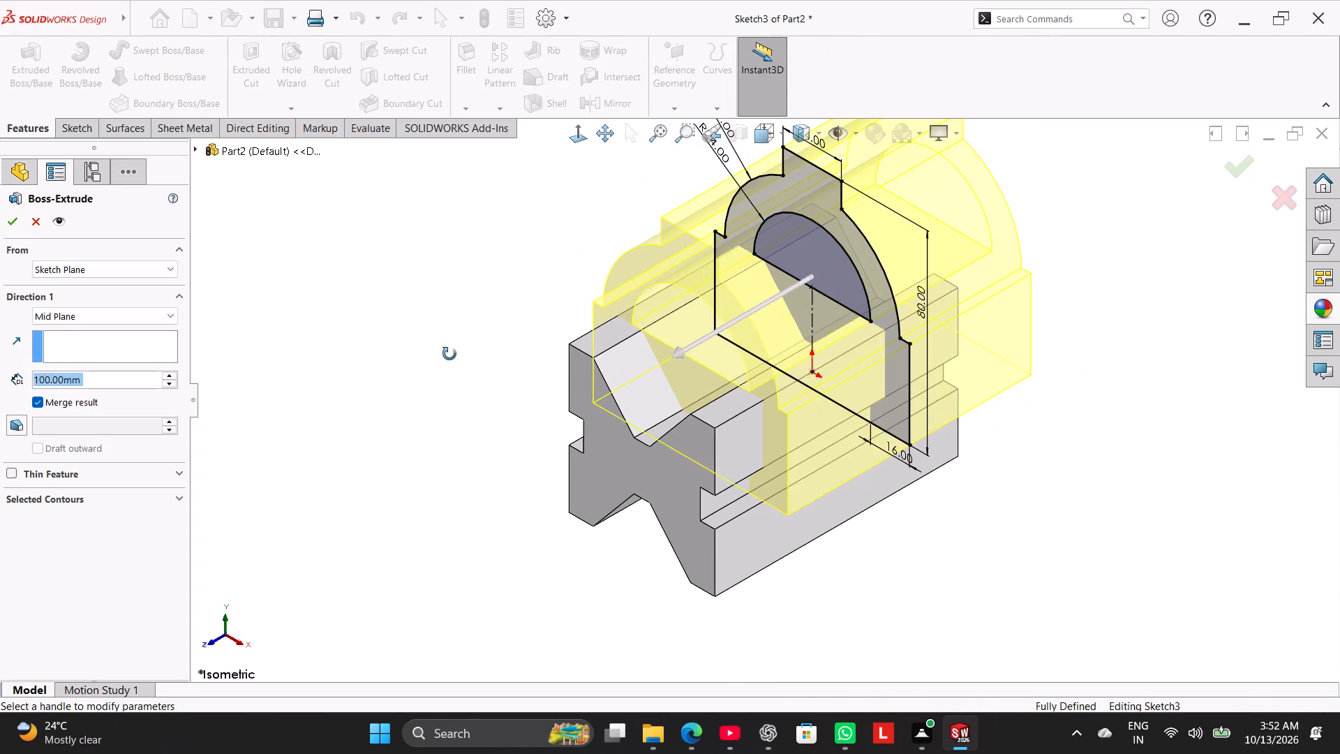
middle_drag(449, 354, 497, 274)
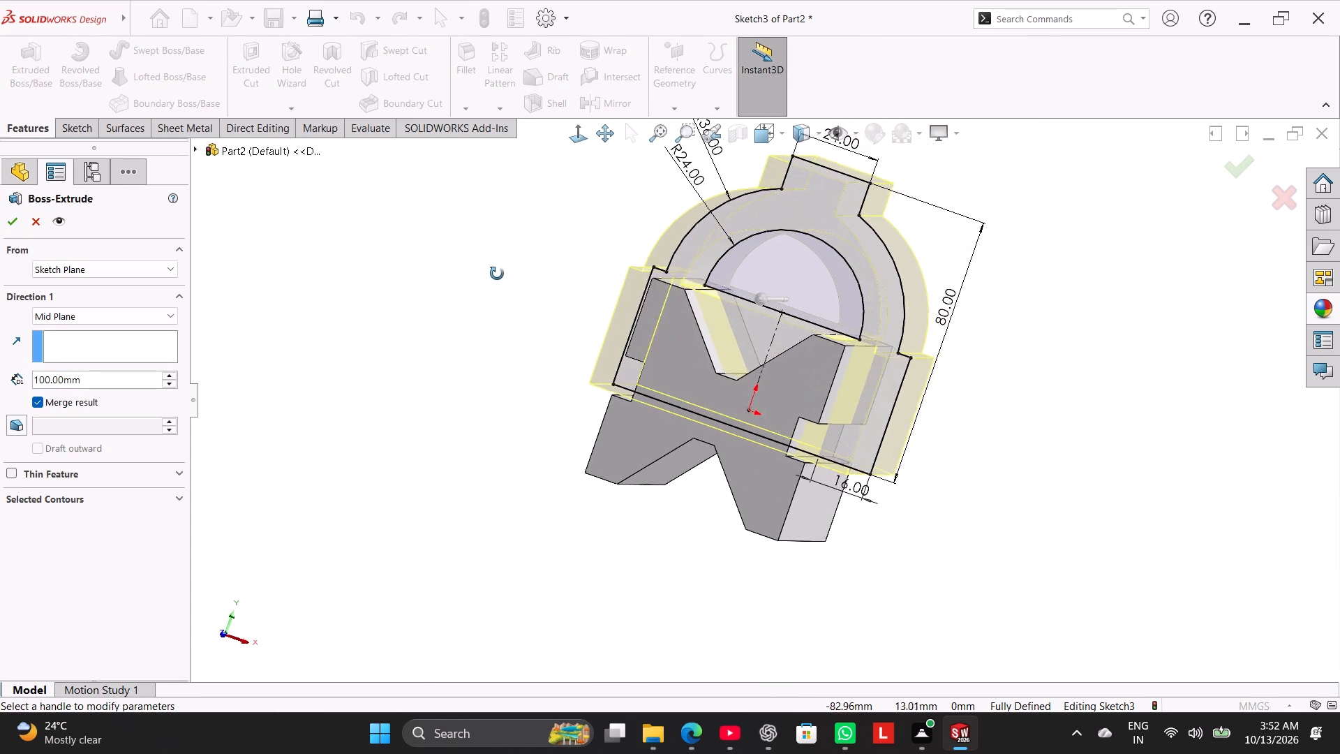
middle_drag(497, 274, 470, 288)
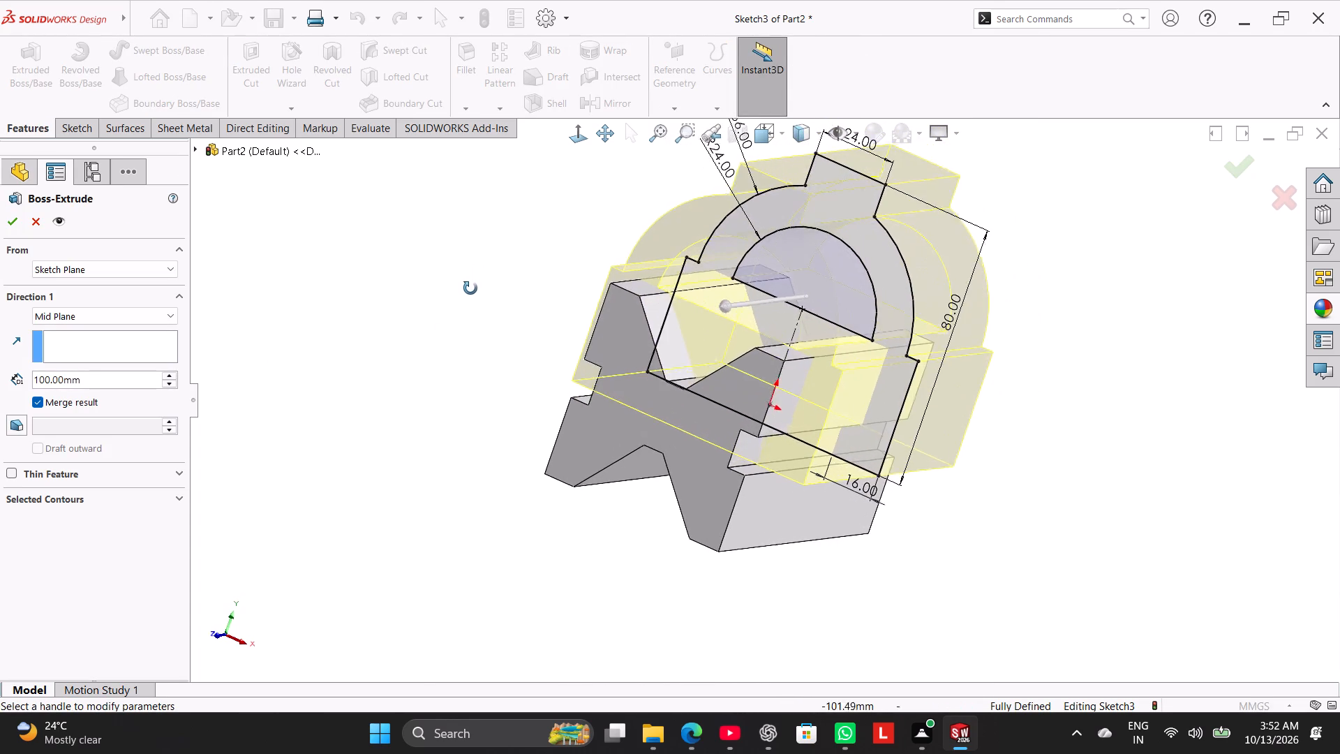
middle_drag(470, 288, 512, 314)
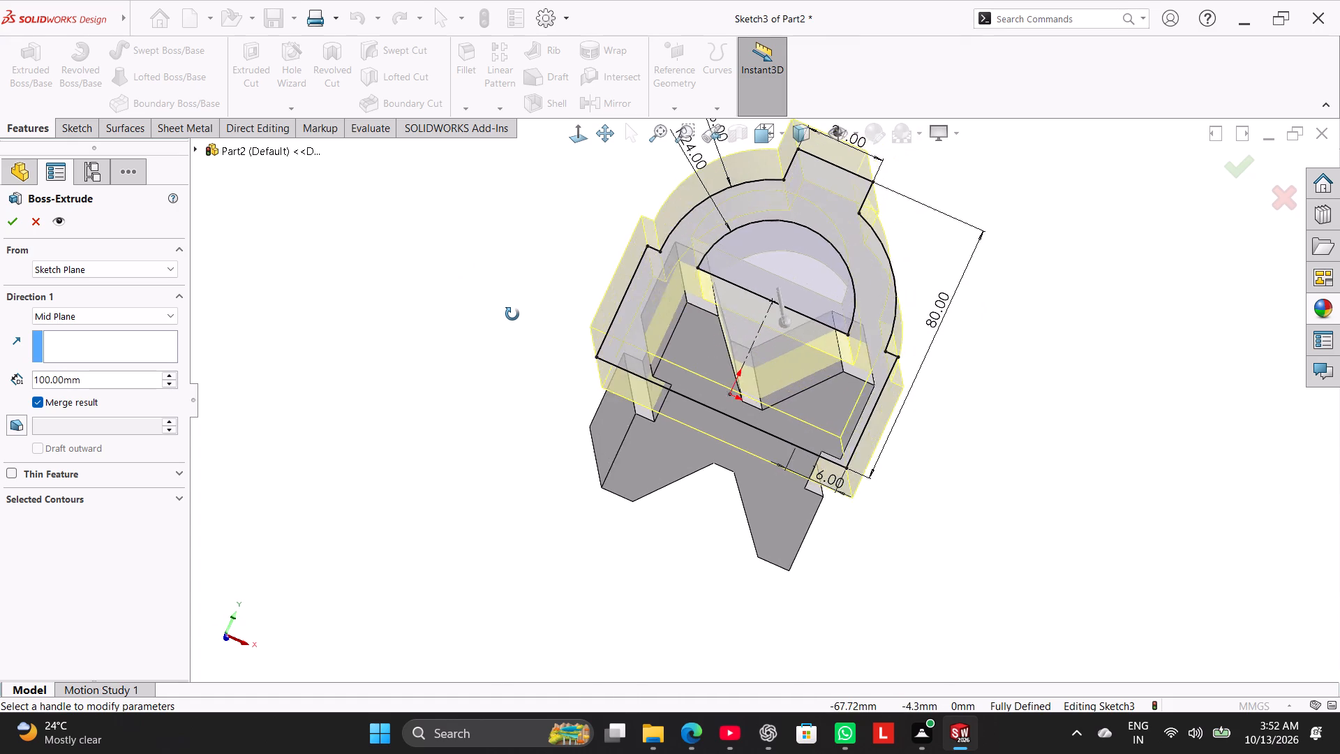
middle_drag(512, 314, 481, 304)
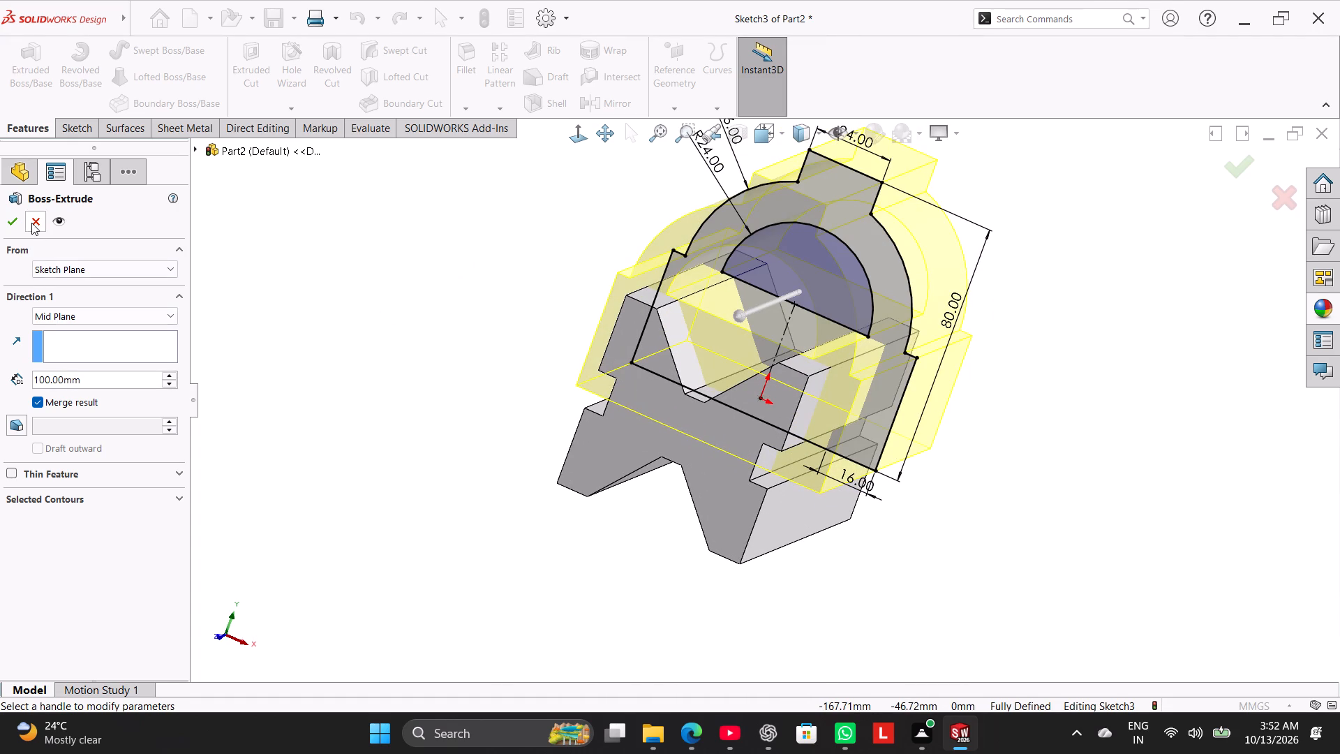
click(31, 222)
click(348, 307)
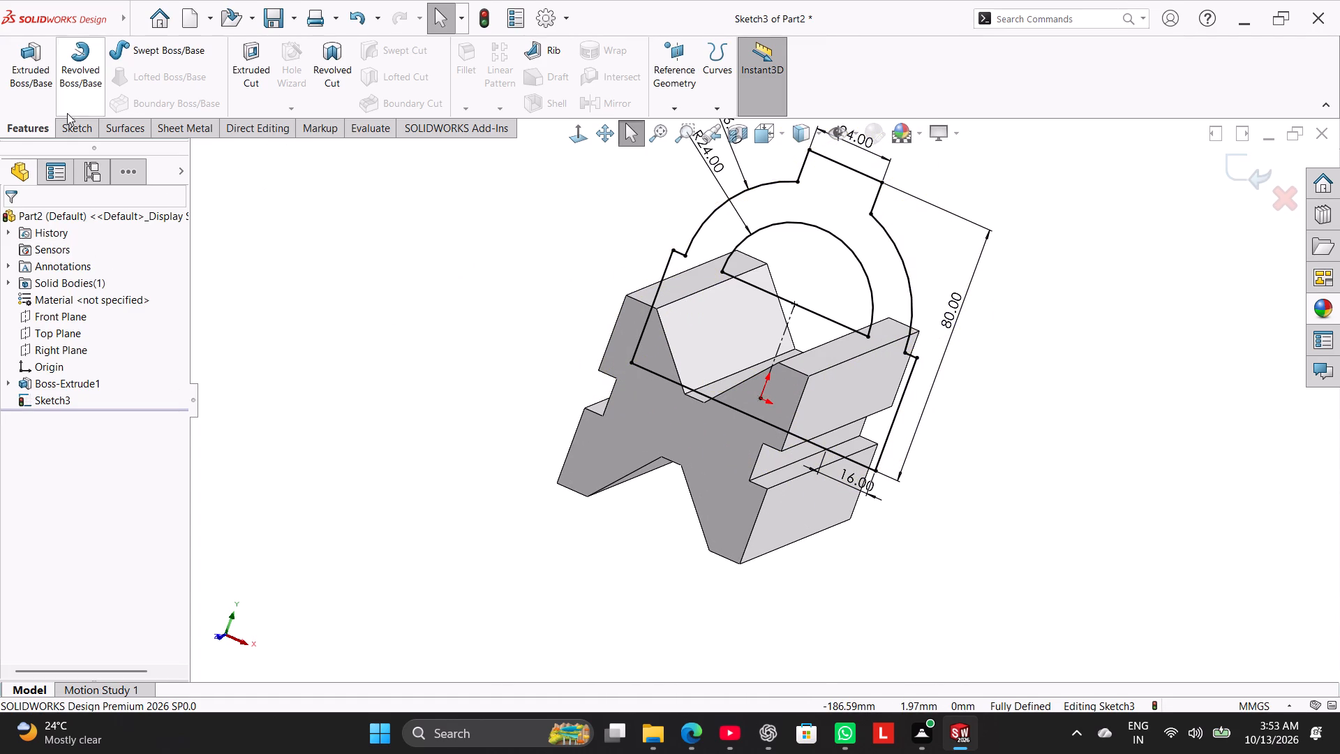
Return to the sketch's front view and power-trim the horizontal line that closes the inner R24 semicircle.
click(70, 128)
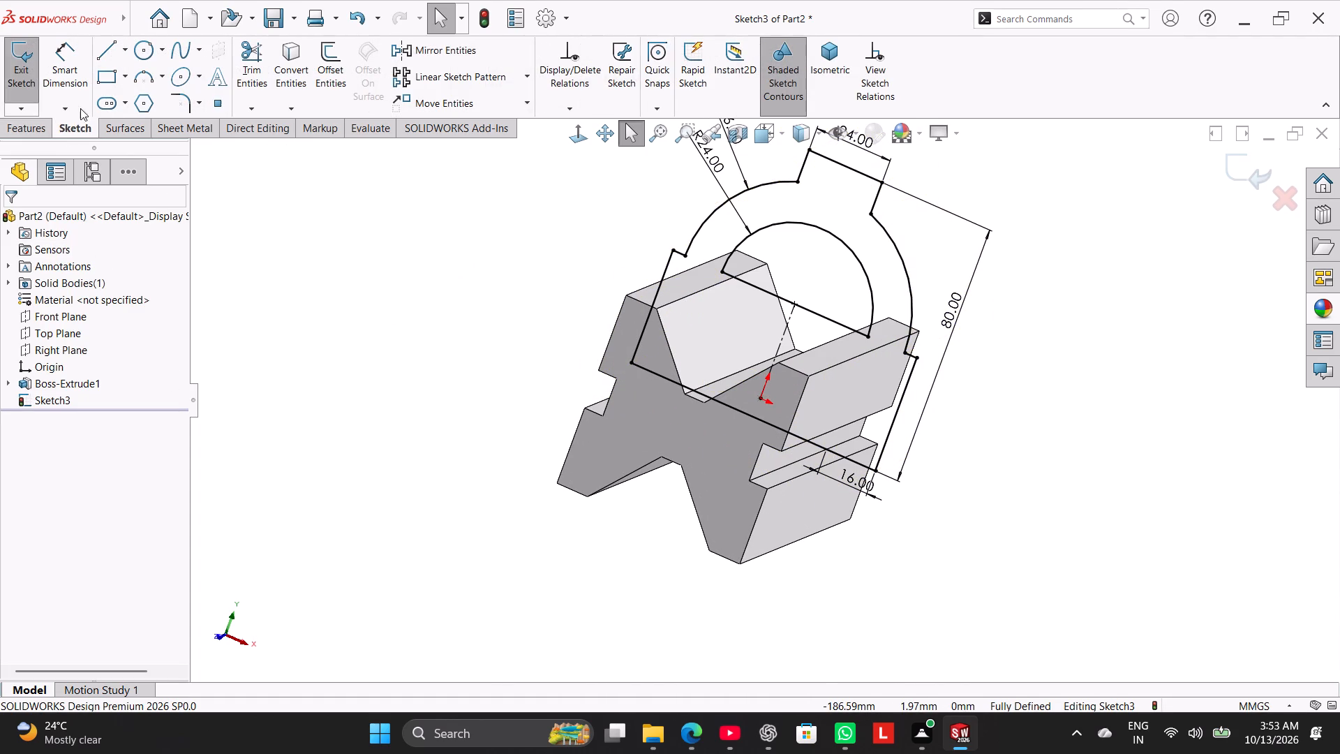
click(583, 137)
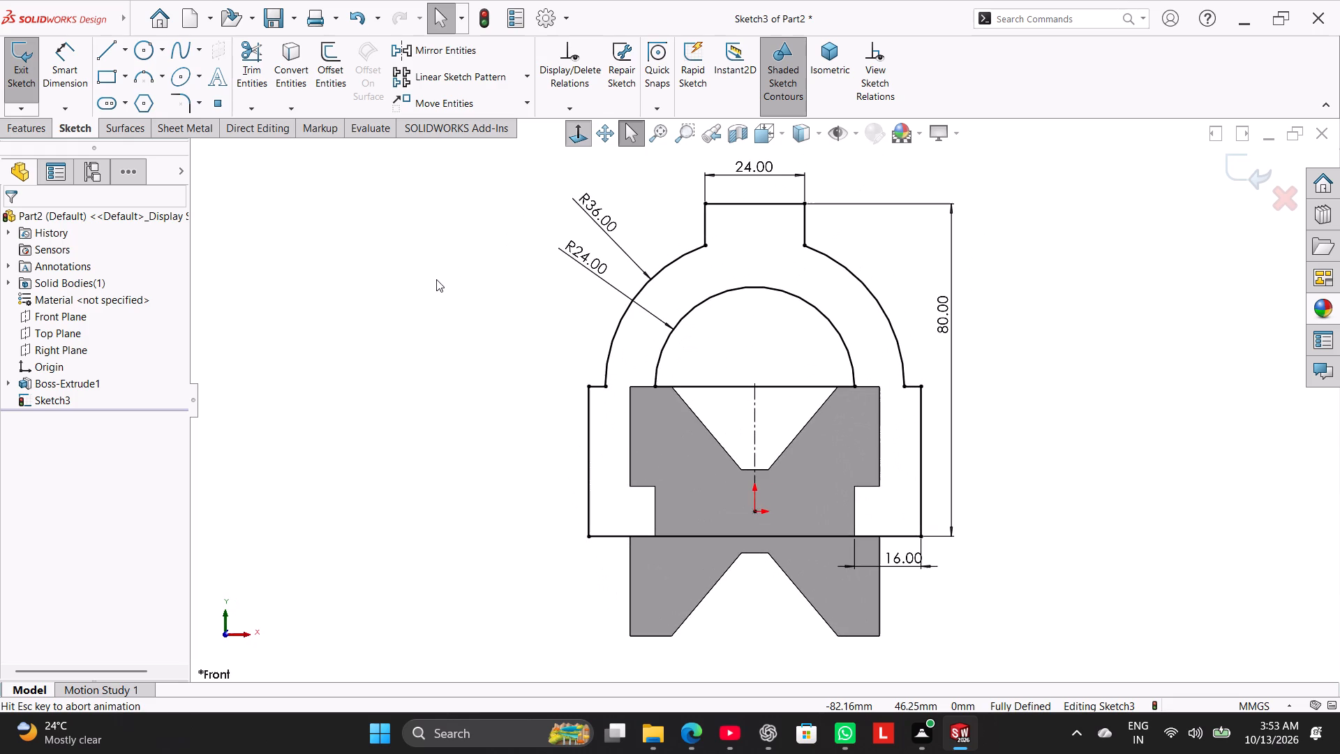
click(241, 64)
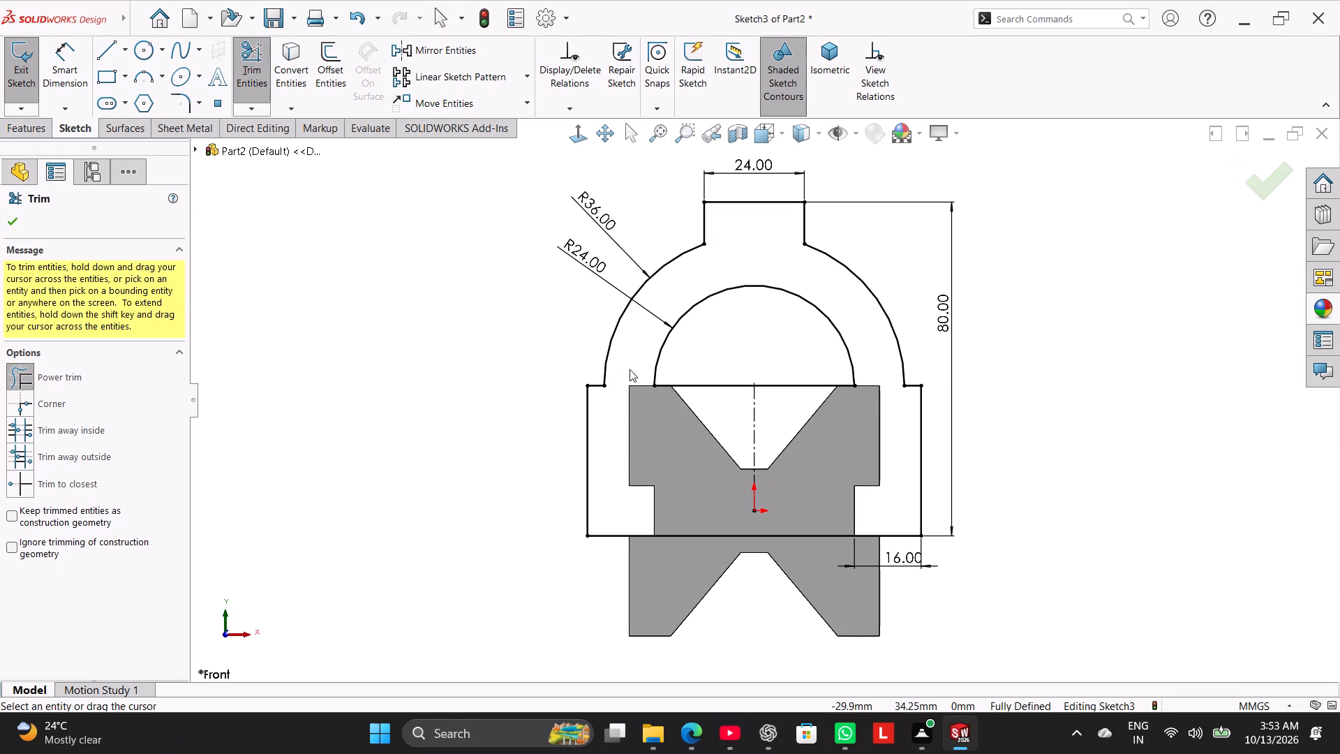
drag(688, 332, 714, 405)
drag(770, 338, 780, 399)
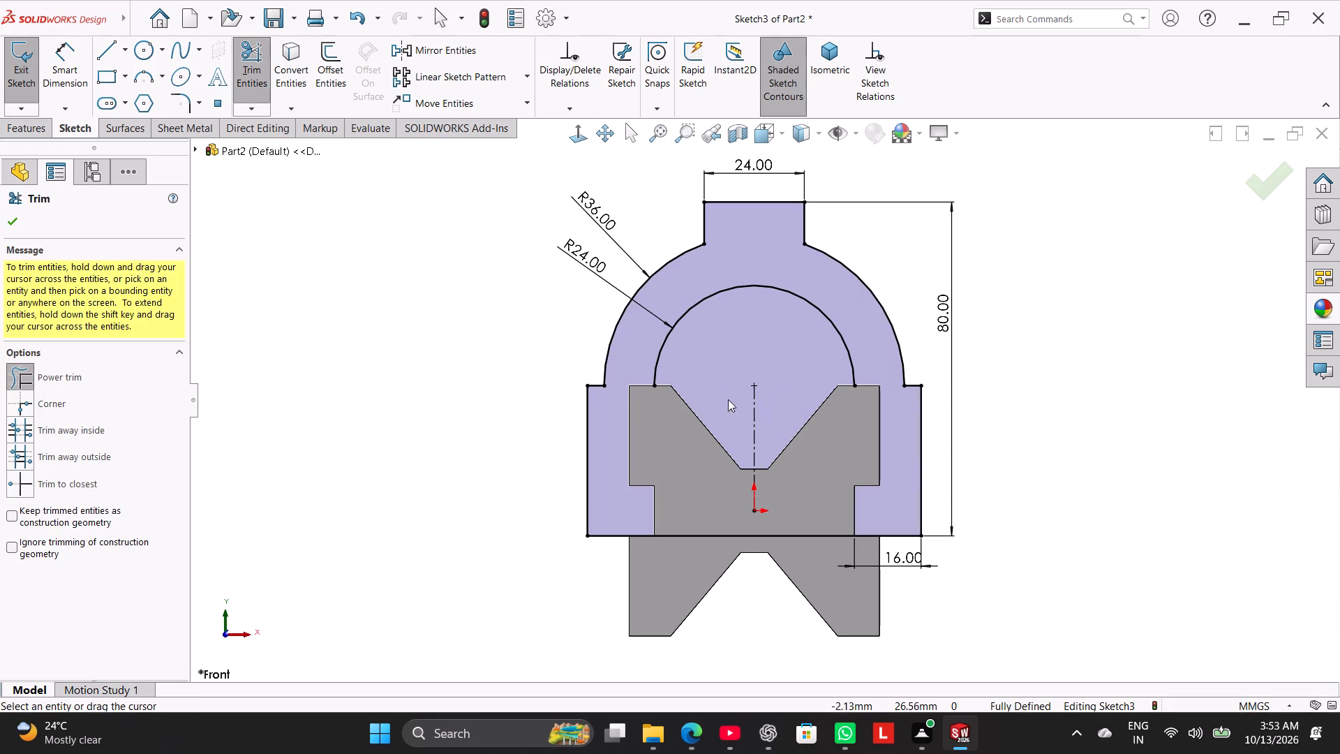
click(400, 298)
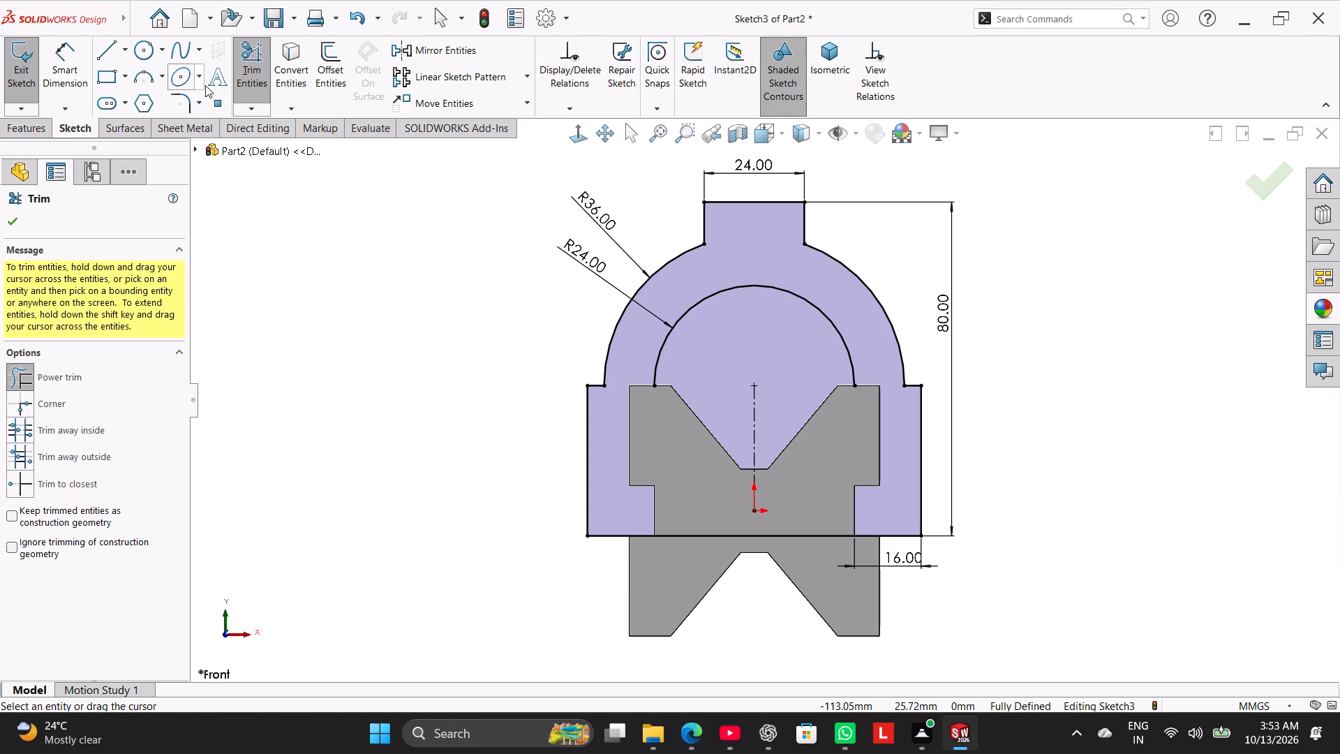
Convert the block's V-groove faces, groove bottom and both upper top edges into sketch lines with Convert Entities.
click(295, 79)
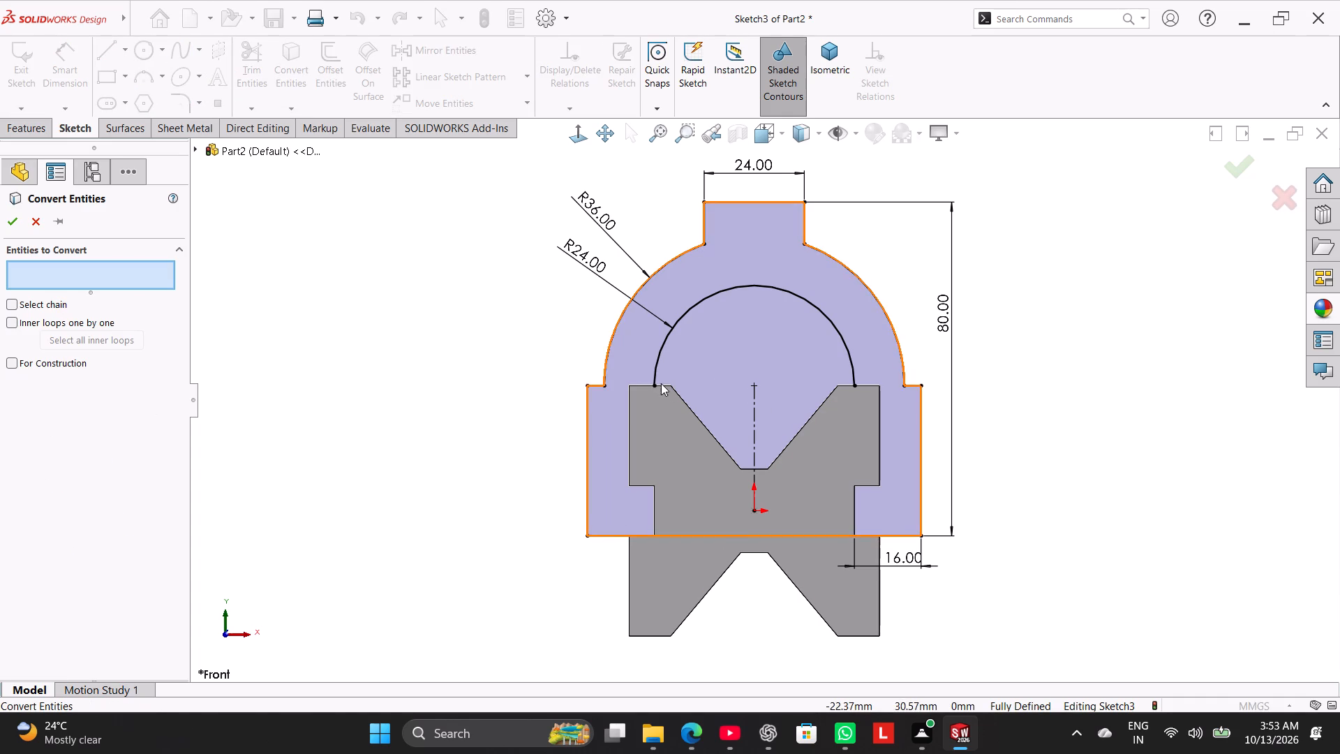
click(679, 394)
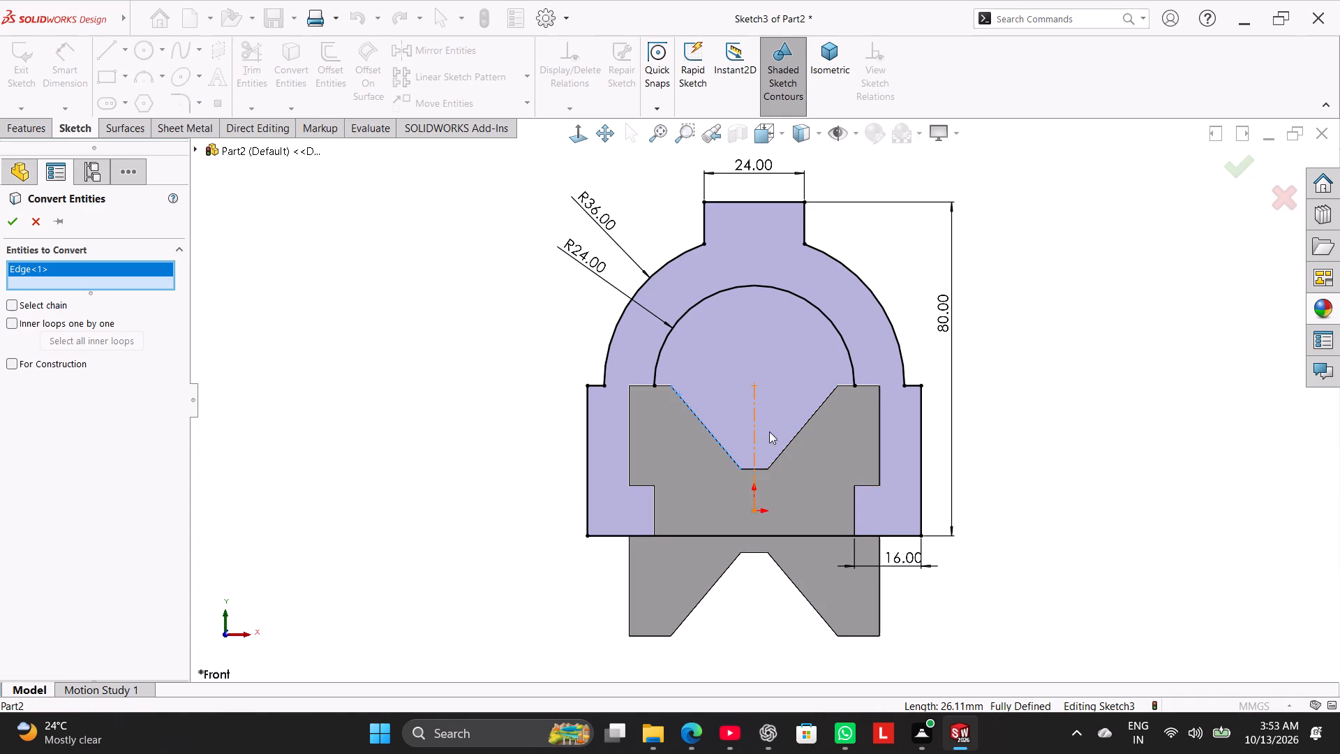
click(798, 436)
click(760, 471)
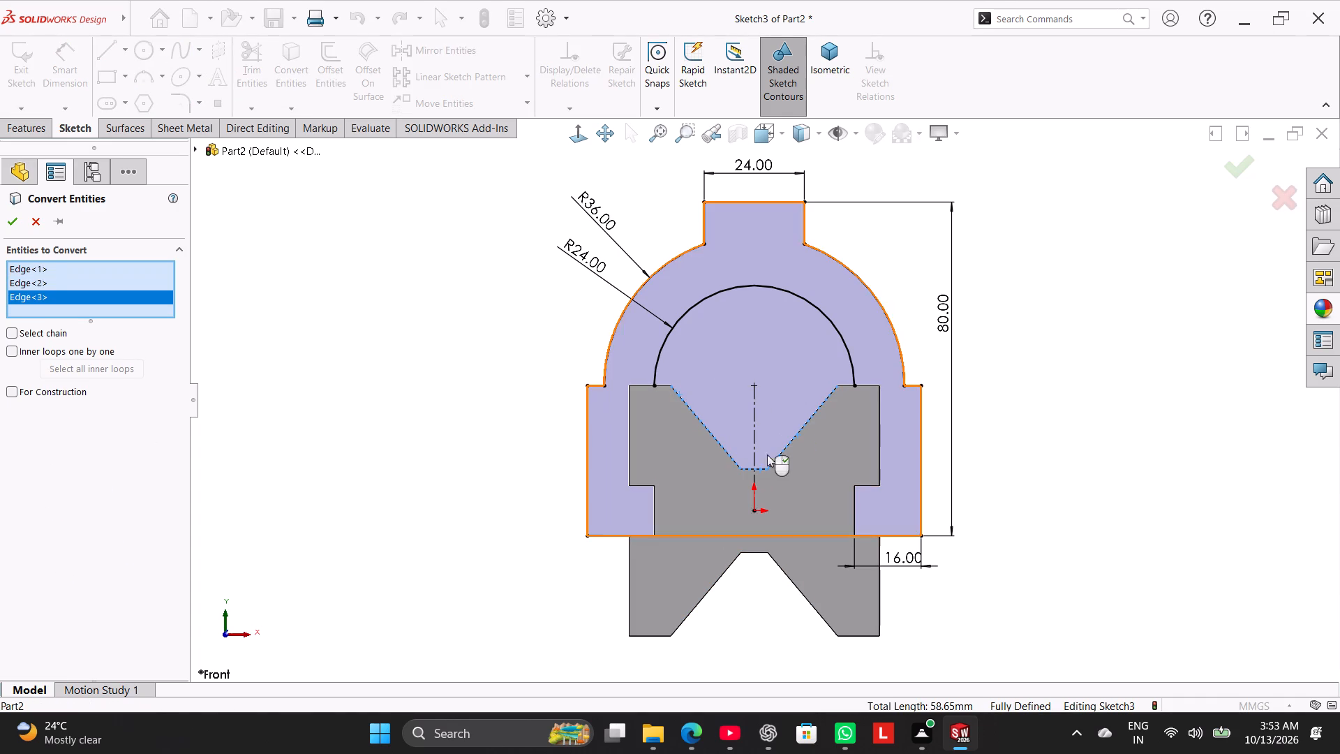
click(846, 383)
click(847, 384)
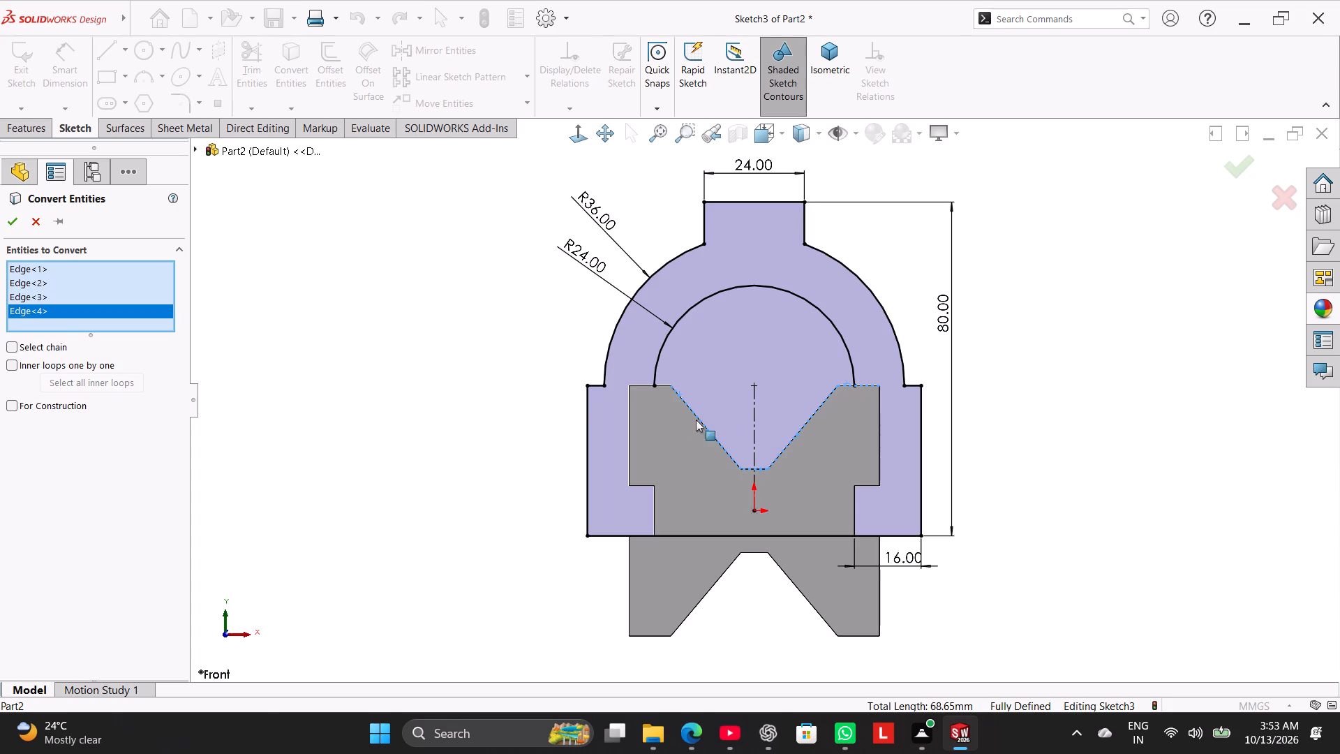
click(645, 385)
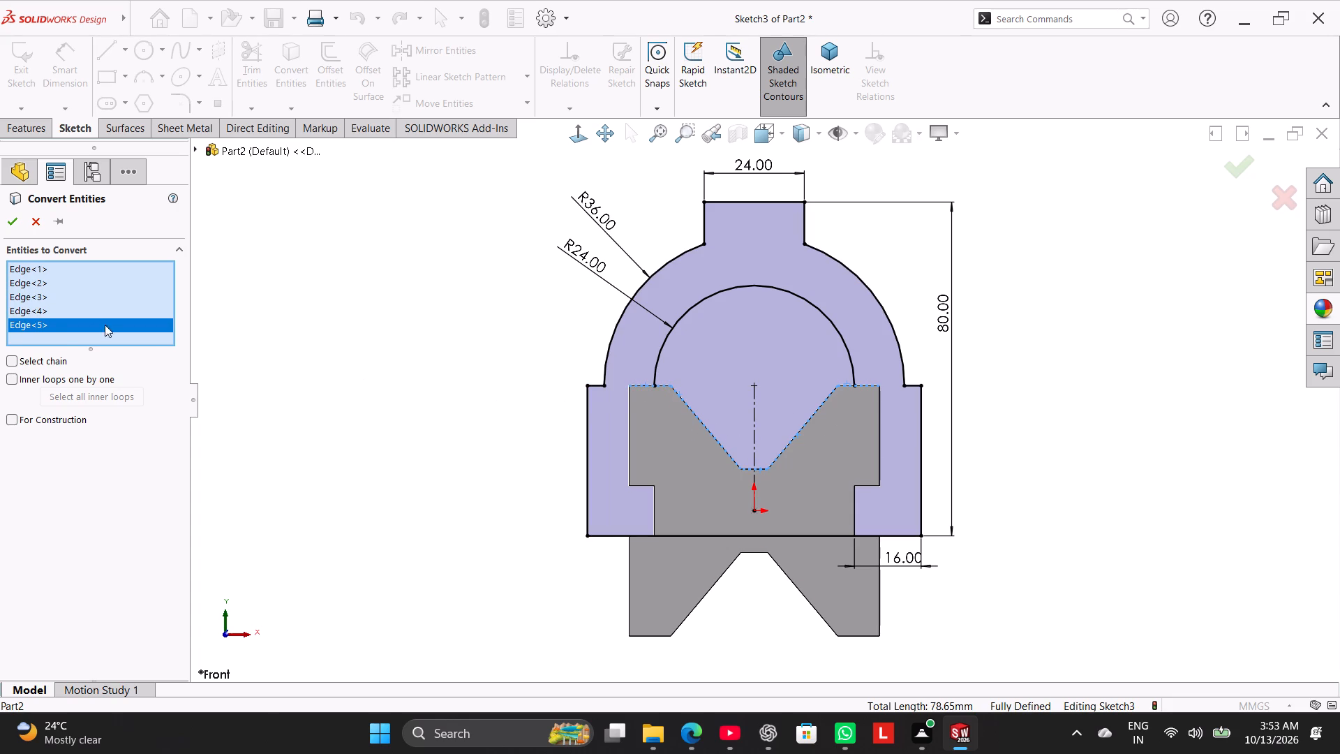
click(2, 225)
click(254, 335)
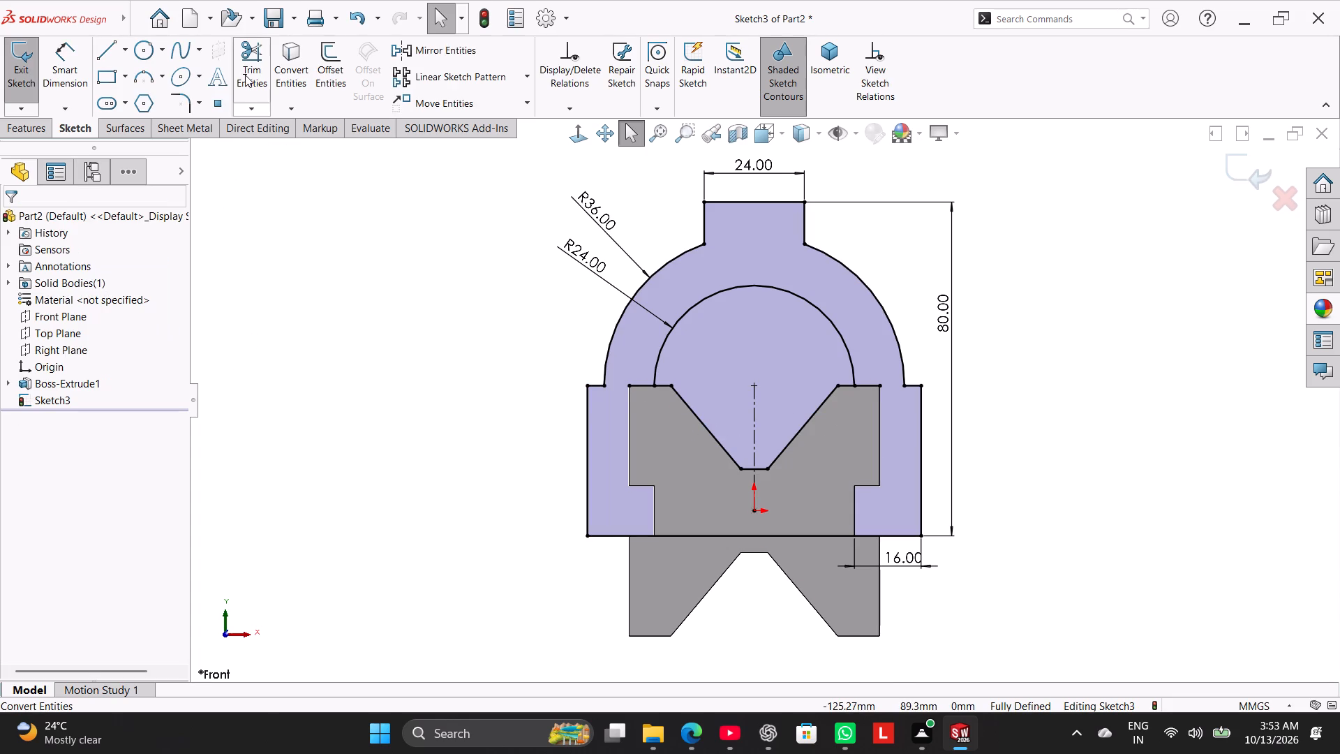
Power-trim the converted top-edge segments lying outside the R24 arc on both sides, closing the inner contour.
drag(246, 71, 252, 80)
drag(636, 366, 642, 397)
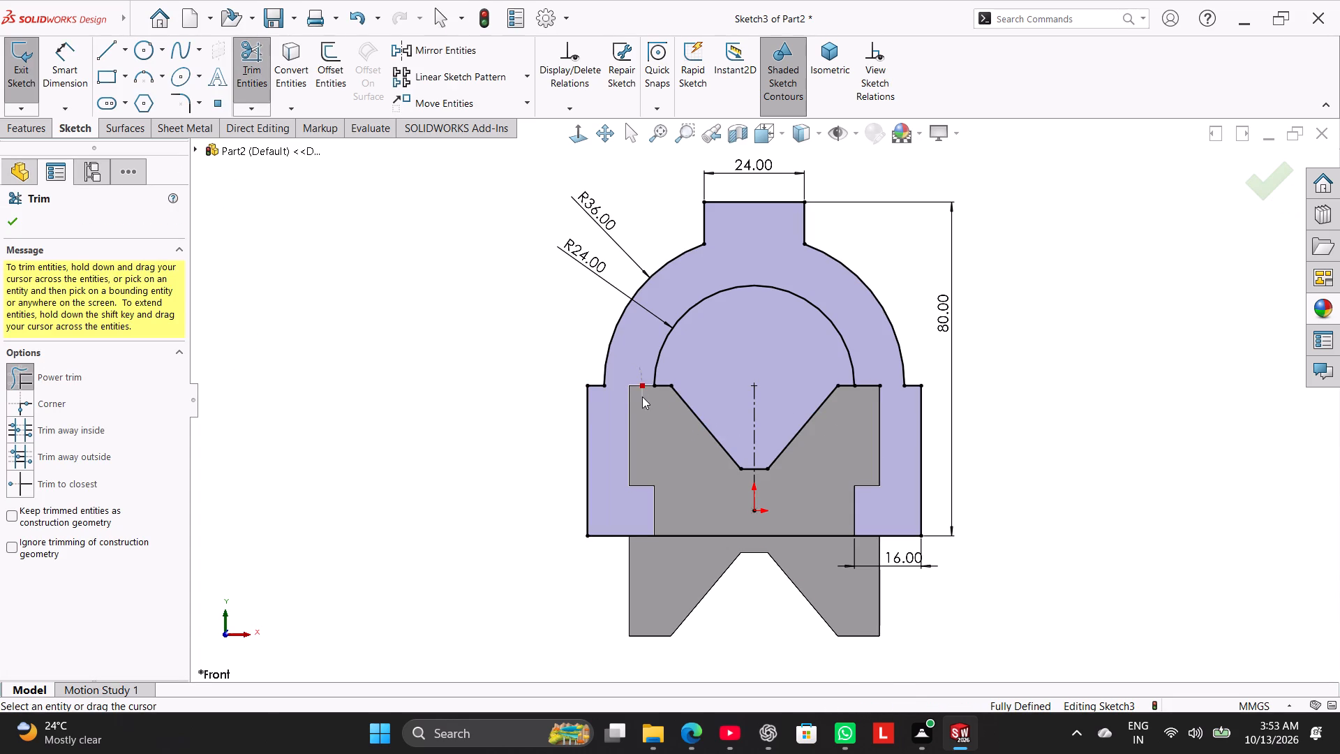
drag(642, 397, 642, 403)
drag(870, 356, 871, 406)
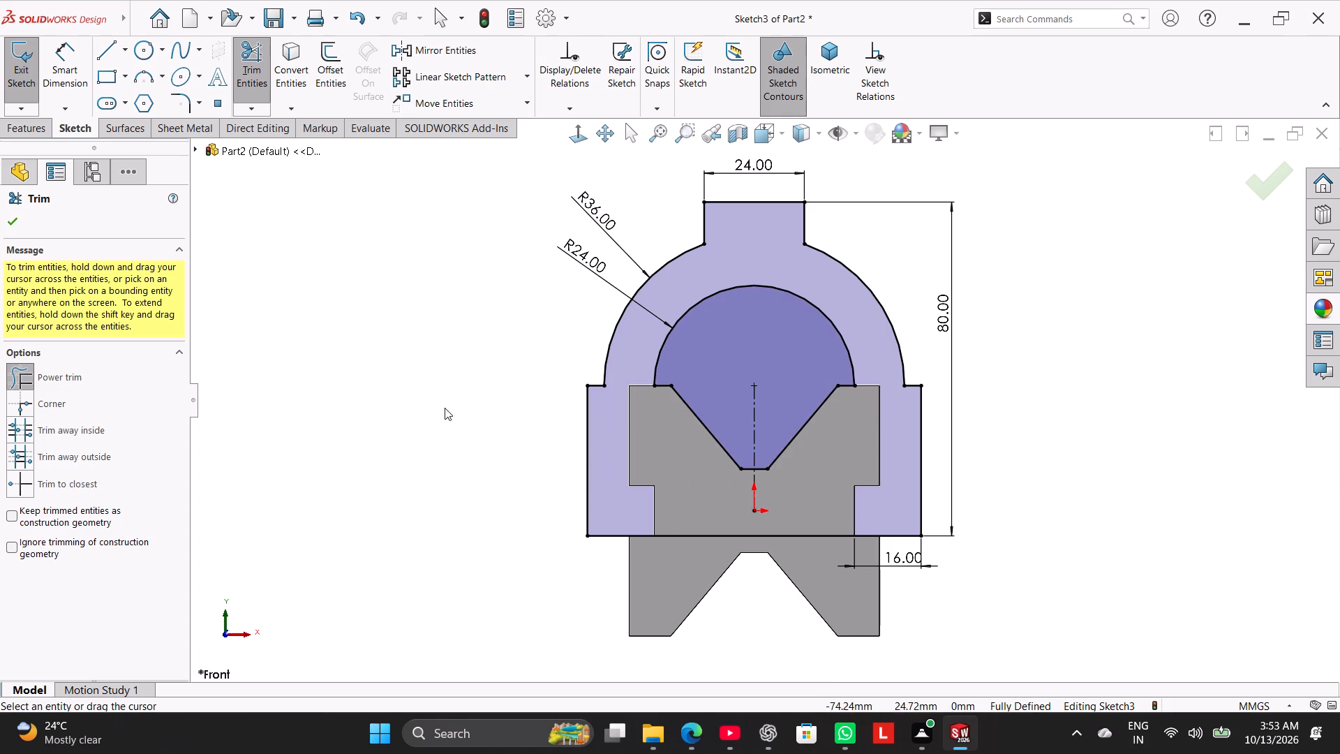
right_click(385, 381)
click(425, 426)
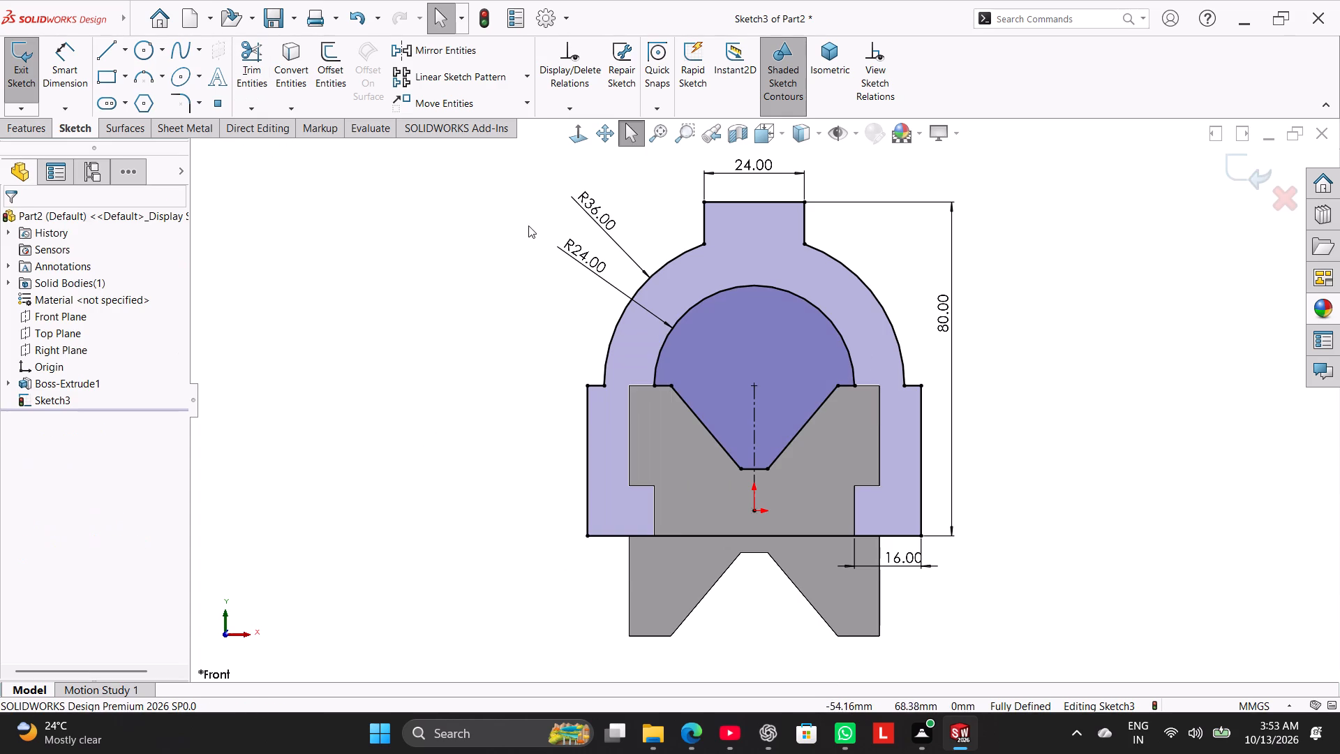
Extrude the clamp profile as a Mid Plane boss 100 mm deep, merged with the block.
middle_drag(535, 318, 510, 402)
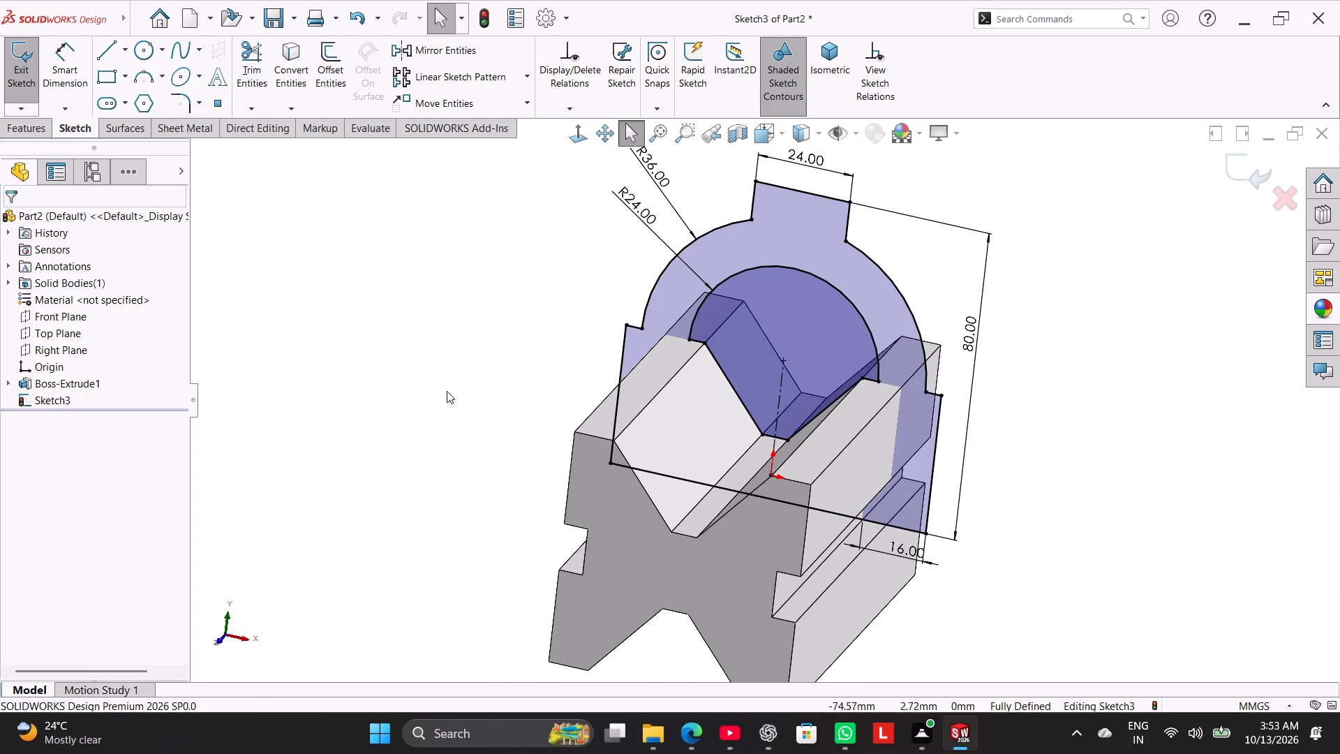
click(23, 130)
click(45, 74)
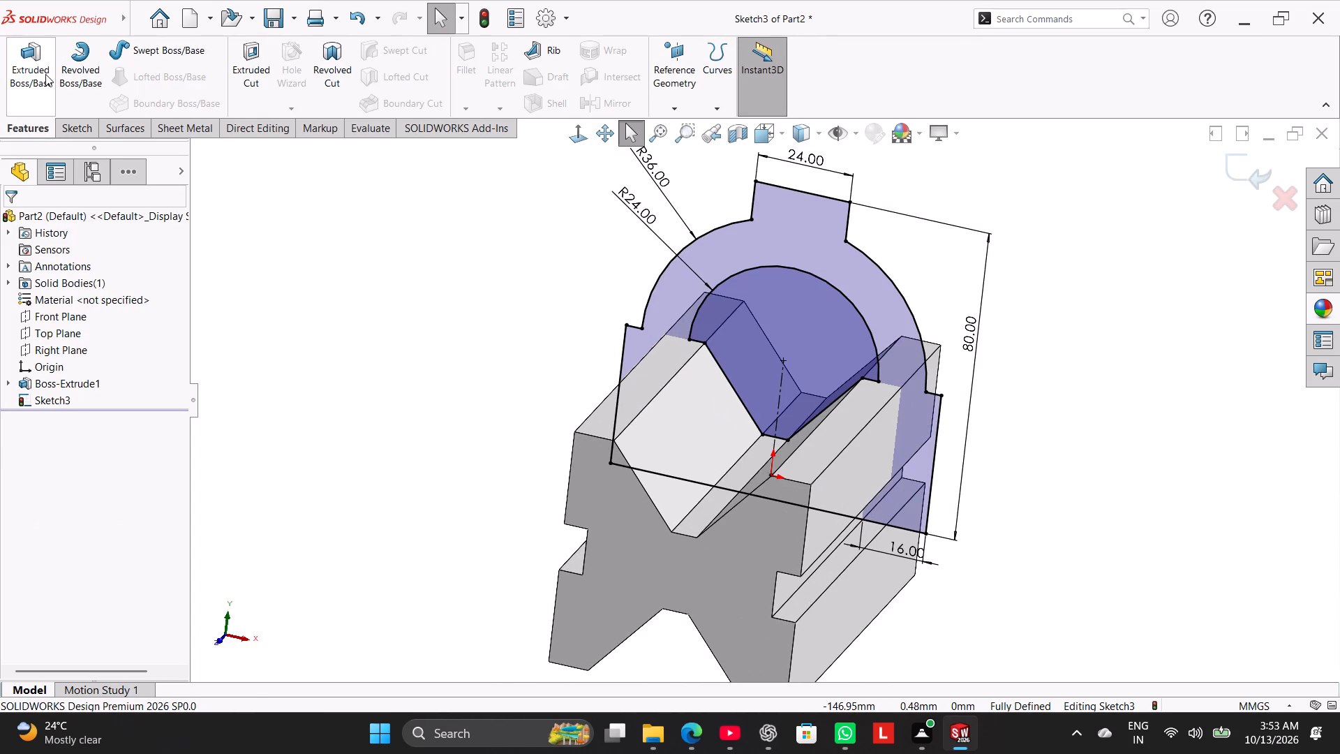
middle_drag(430, 305, 412, 261)
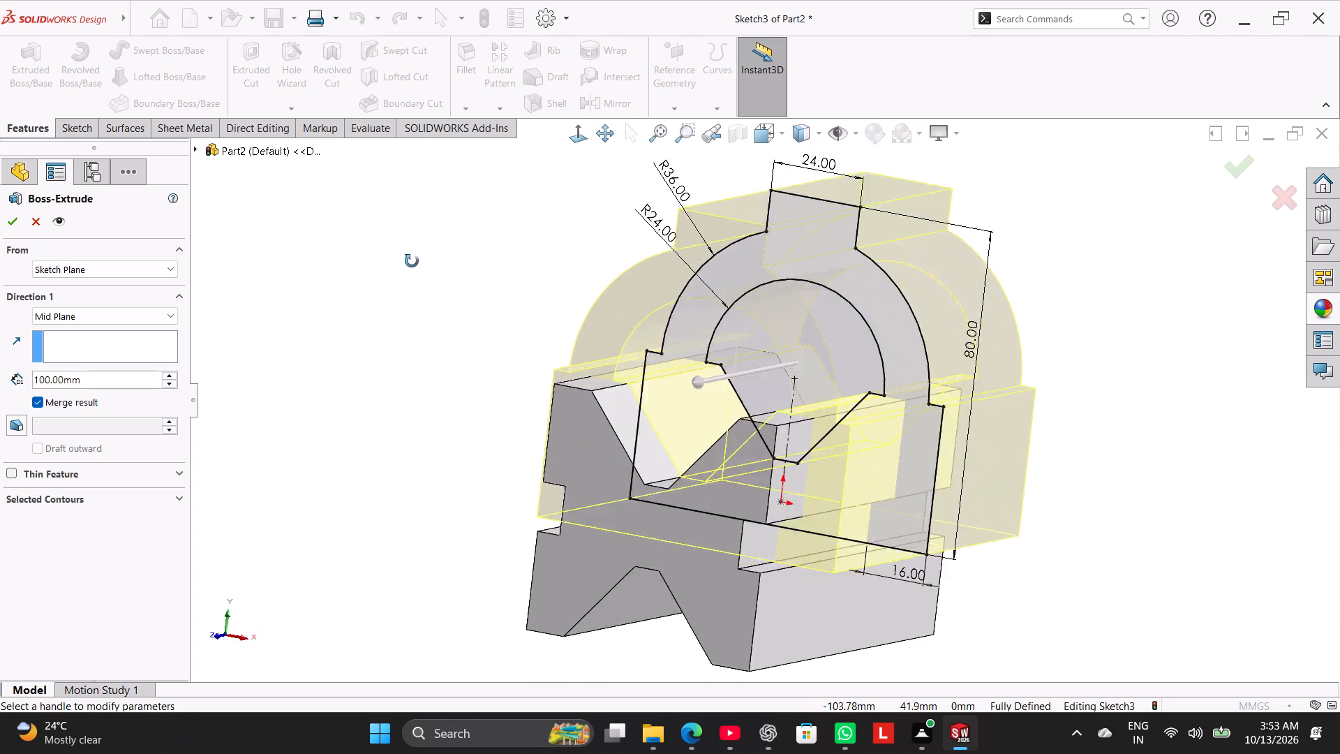
middle_drag(412, 261, 413, 328)
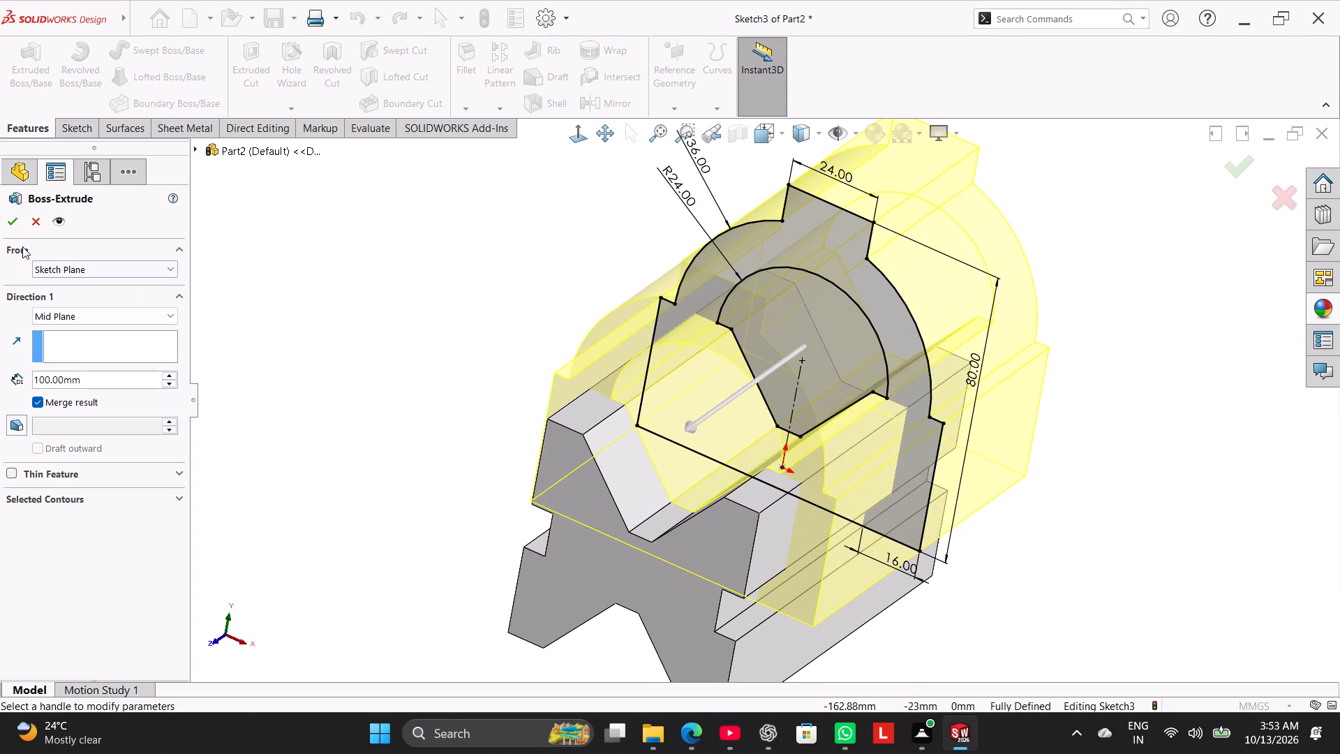
click(12, 223)
Edit the clamp extrusion and set its Mid Plane depth to 20 mm.
middle_drag(426, 348, 469, 279)
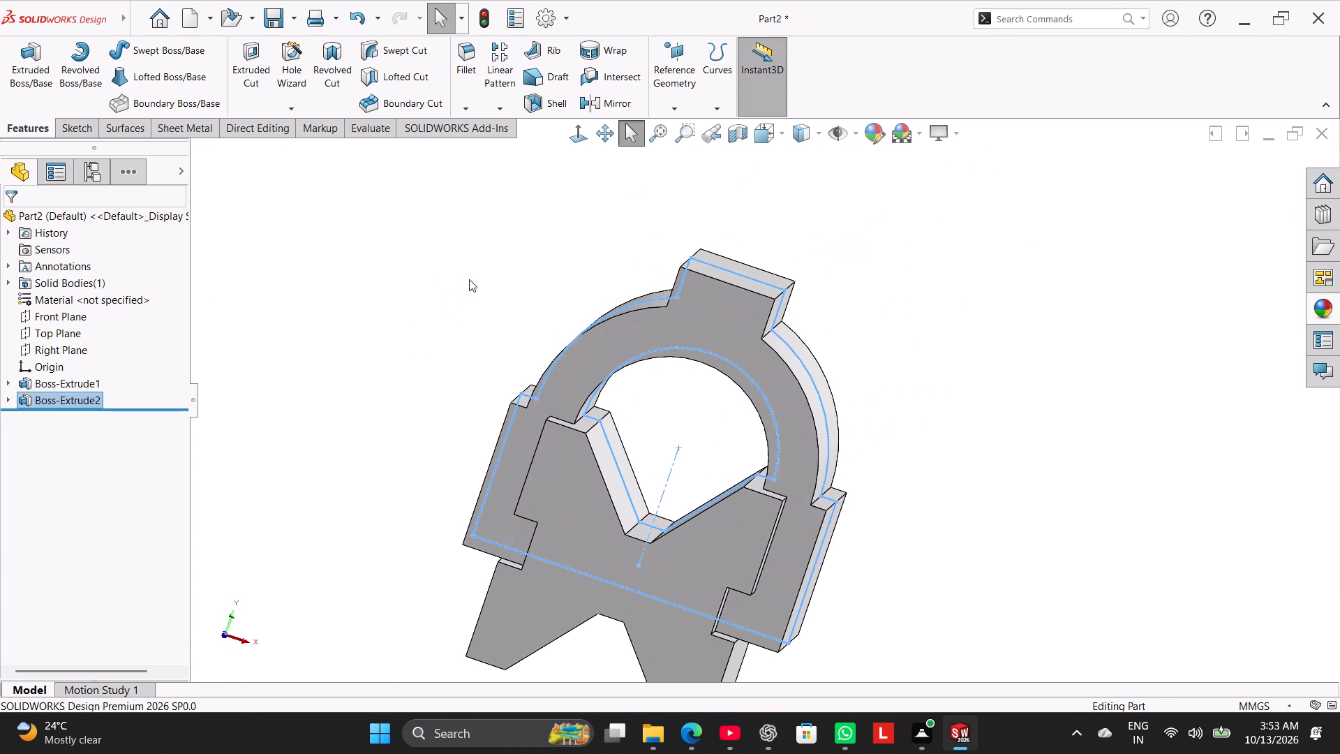
click(459, 349)
middle_drag(459, 407, 431, 457)
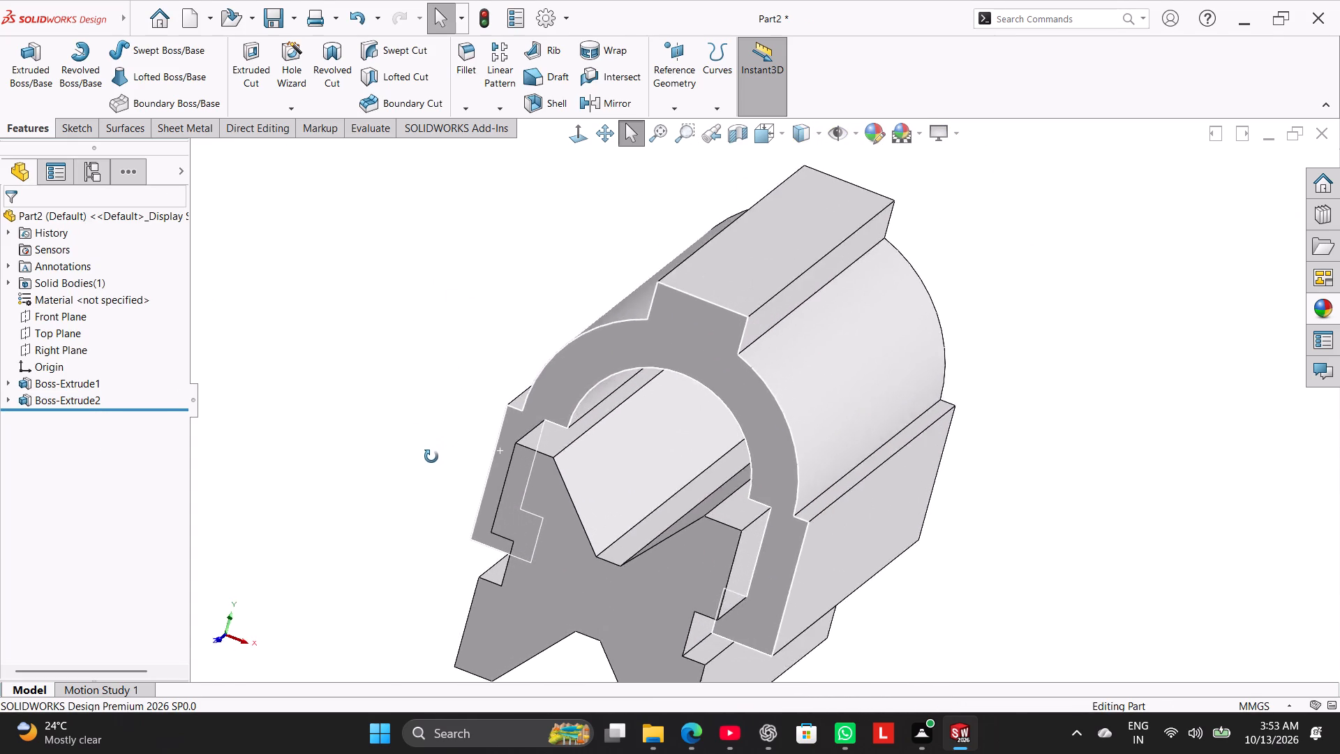
middle_drag(431, 457, 412, 403)
right_drag(404, 437, 563, 324)
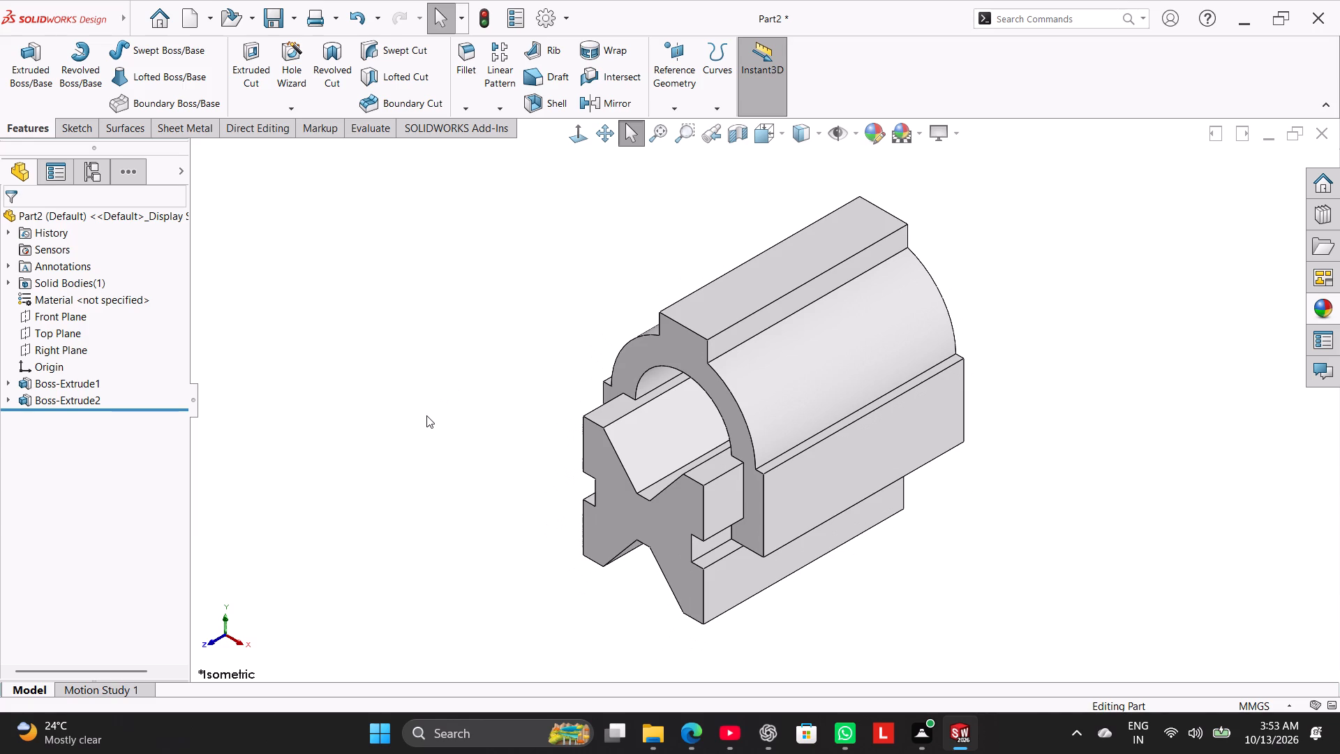
middle_drag(430, 415, 457, 390)
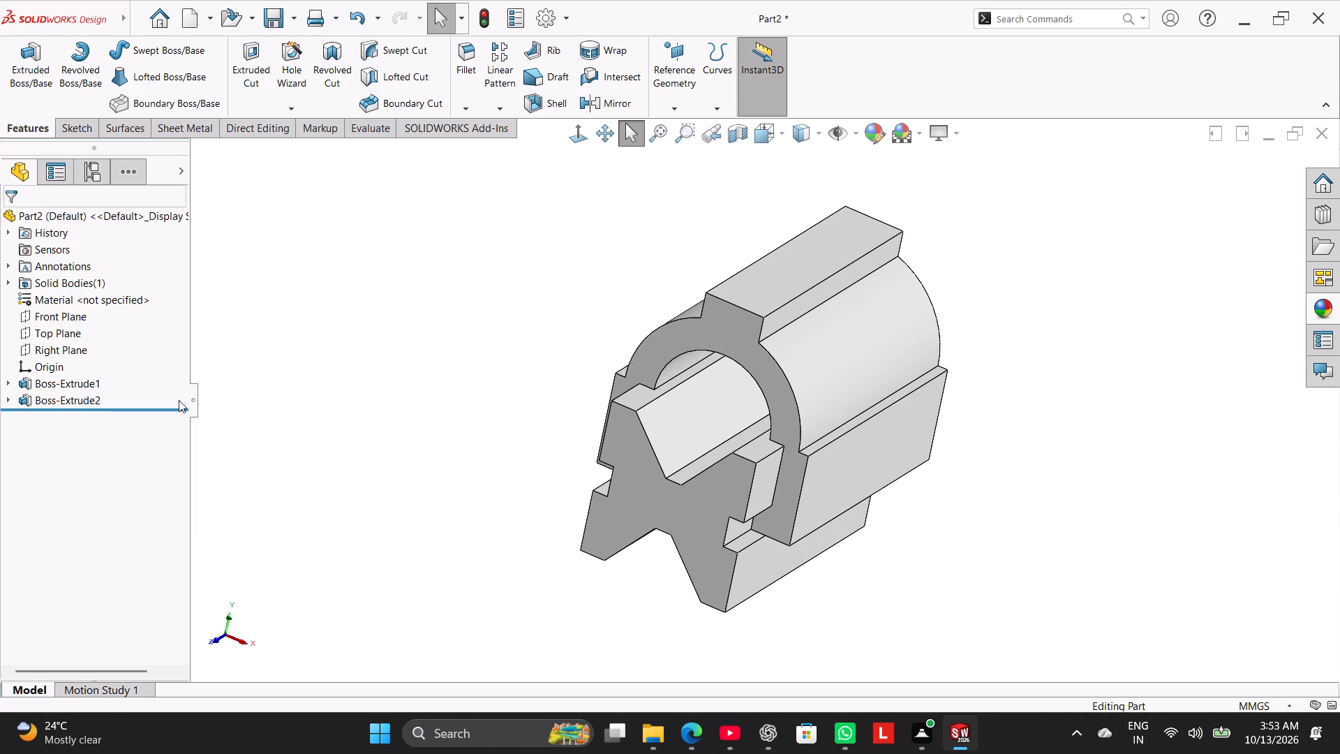
right_click(92, 399)
click(103, 354)
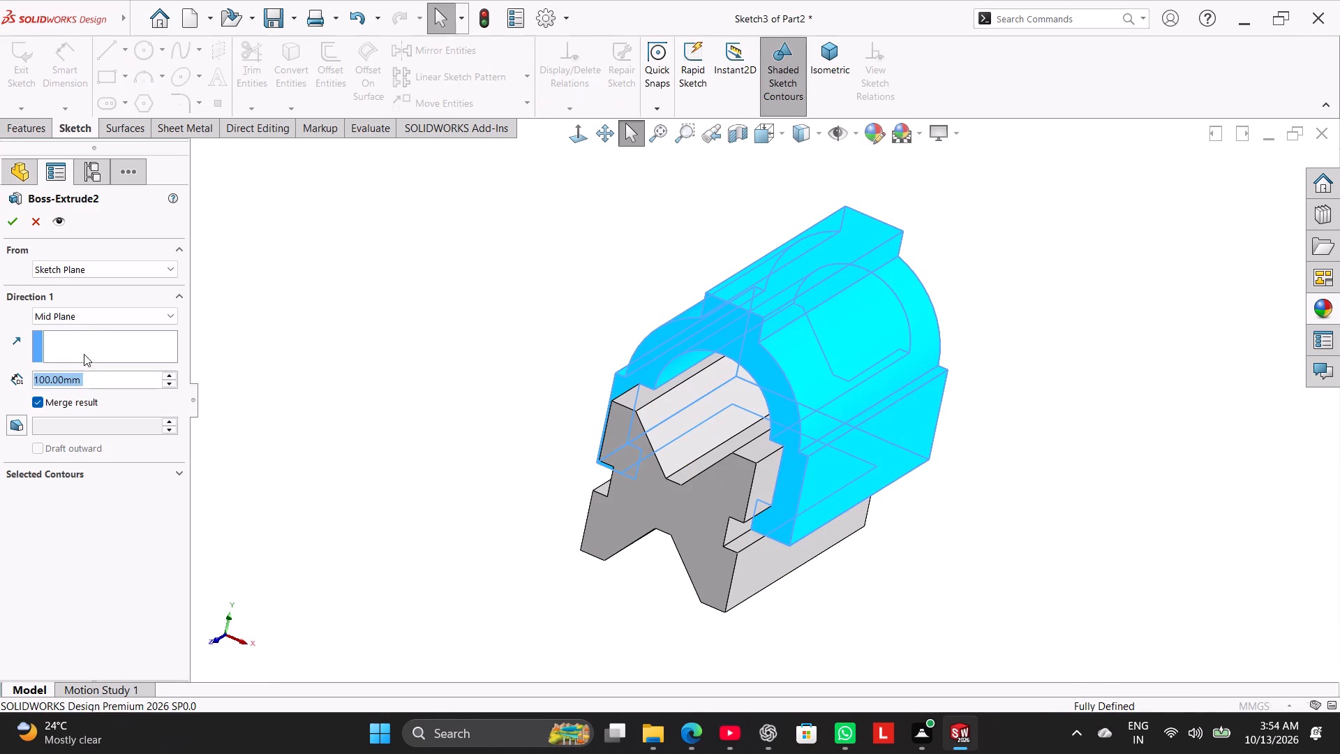
key(2)
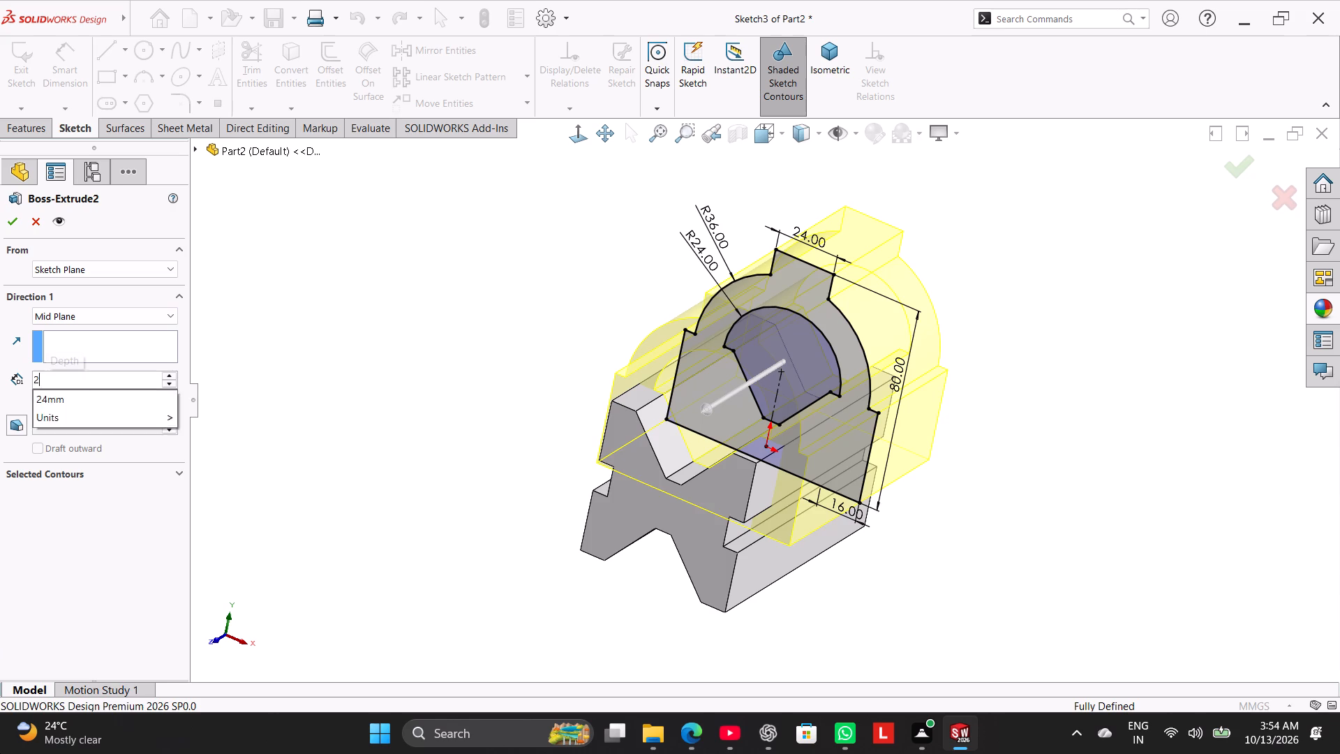
key(0)
key(Return)
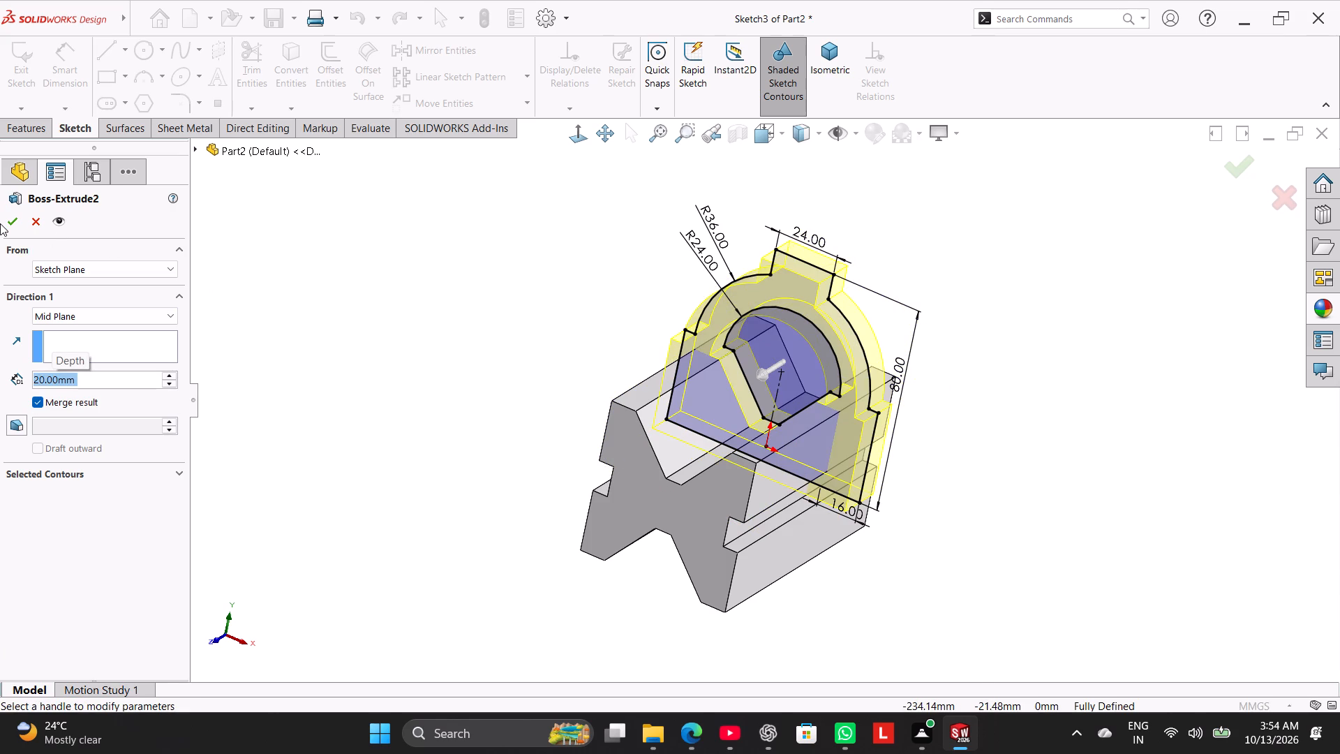
click(6, 219)
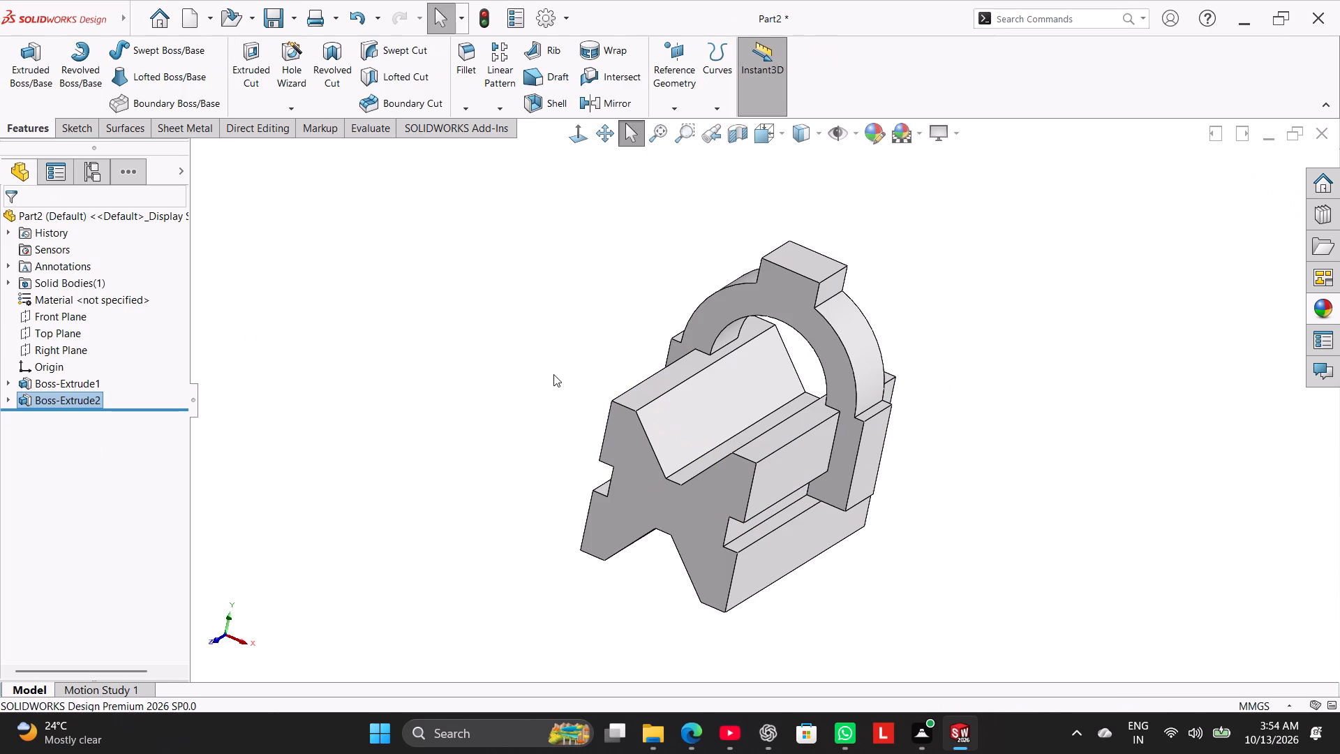
Fillet the four outer clamp edges where the R36 arc meets the top boss and side shoulders with a 2 mm radius.
right_drag(405, 393, 558, 310)
middle_drag(477, 380, 561, 319)
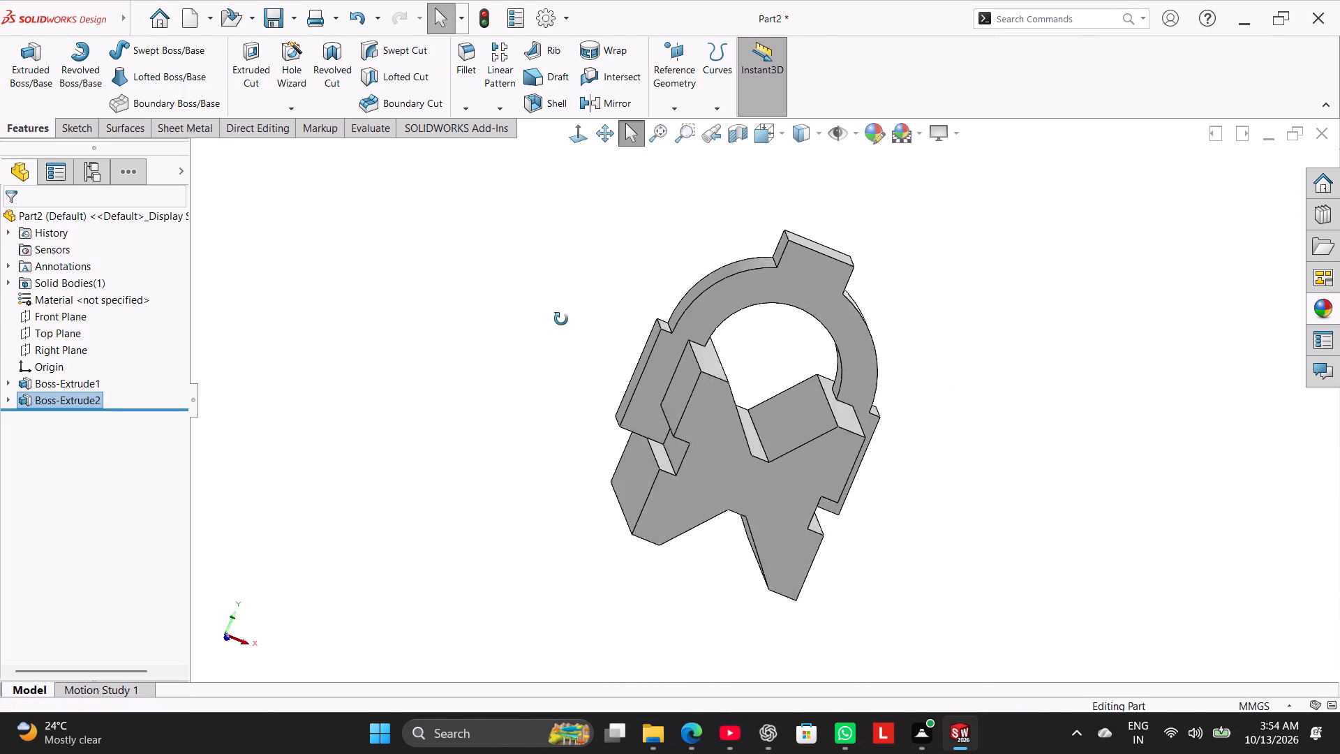
middle_drag(561, 319, 503, 369)
right_drag(498, 369, 706, 244)
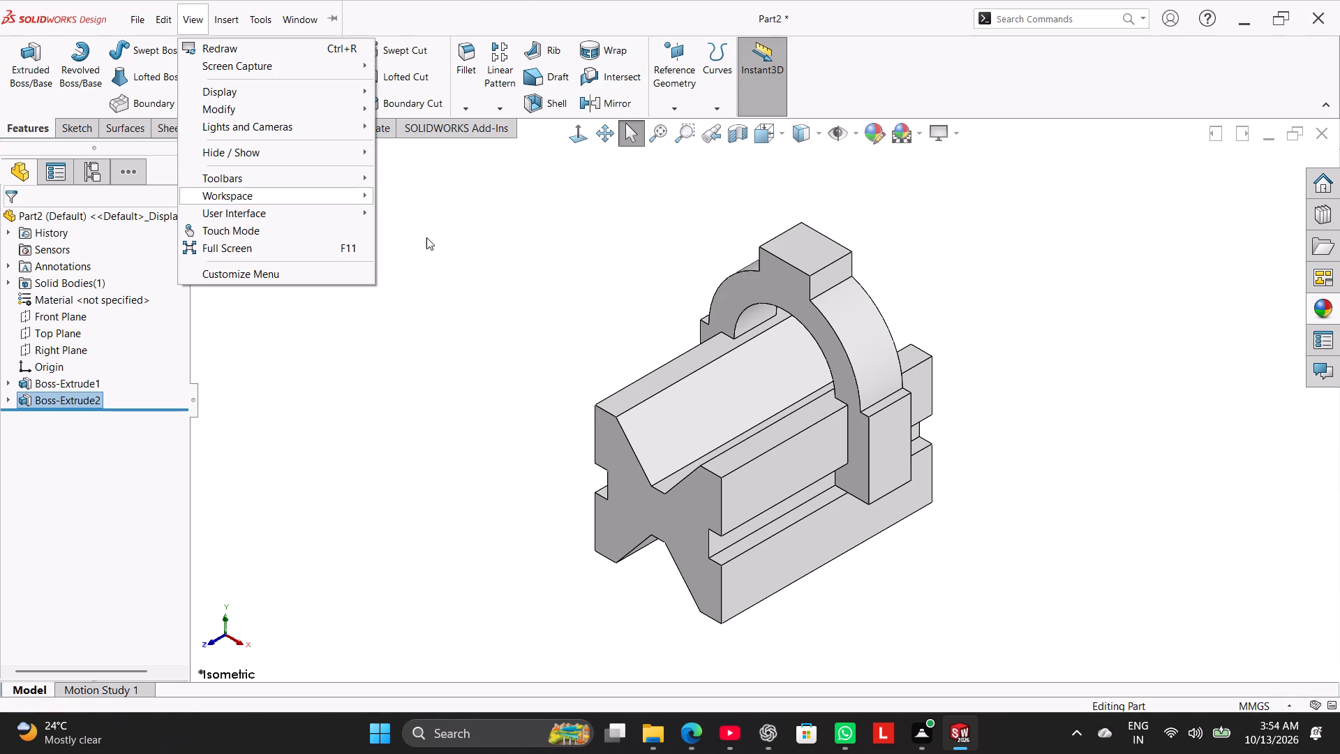
drag(447, 240, 449, 226)
click(464, 77)
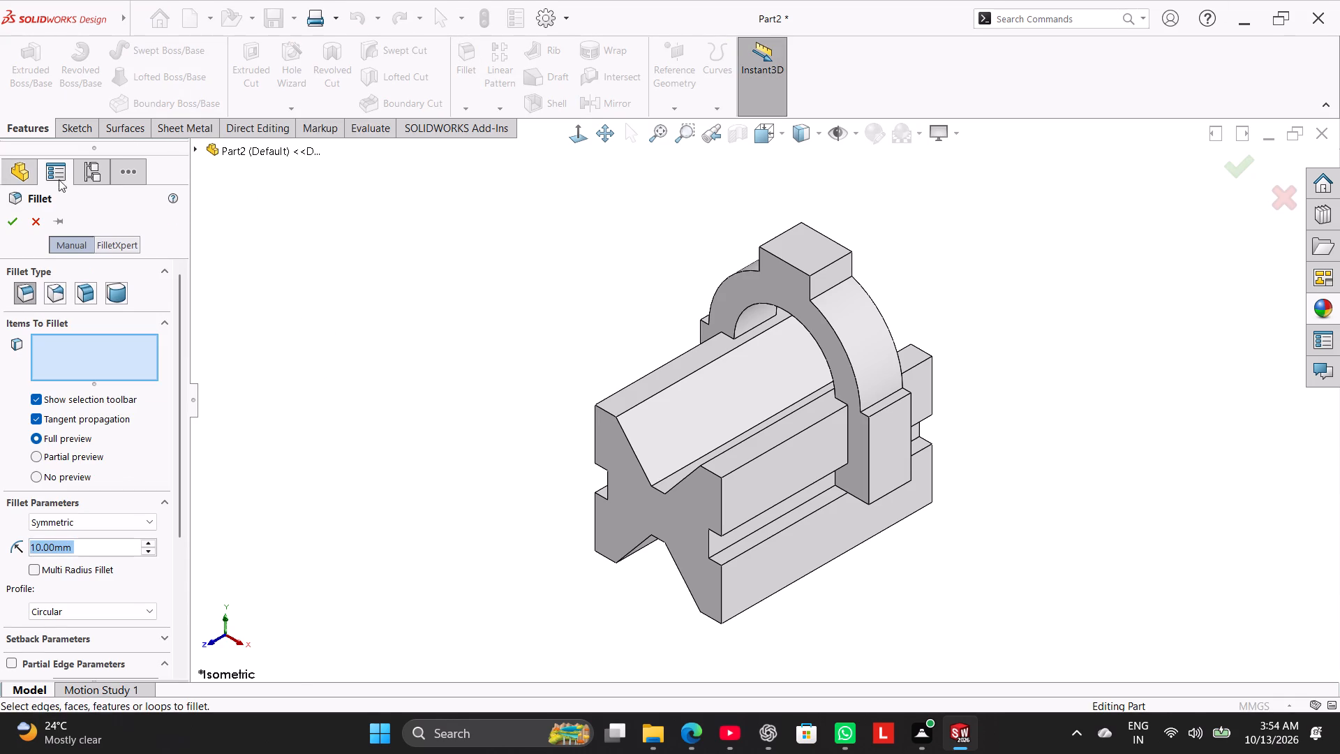
key(2)
key(Return)
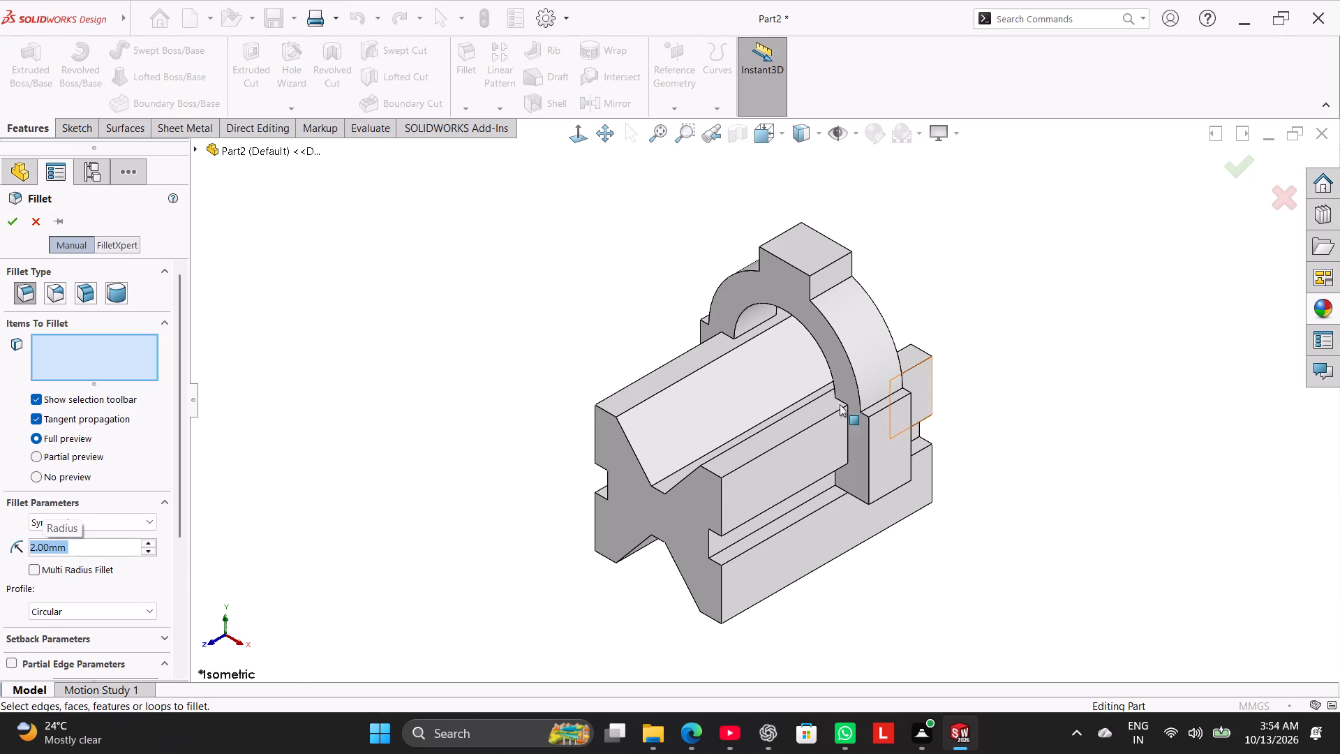
scroll(857, 399, down, 4)
click(877, 400)
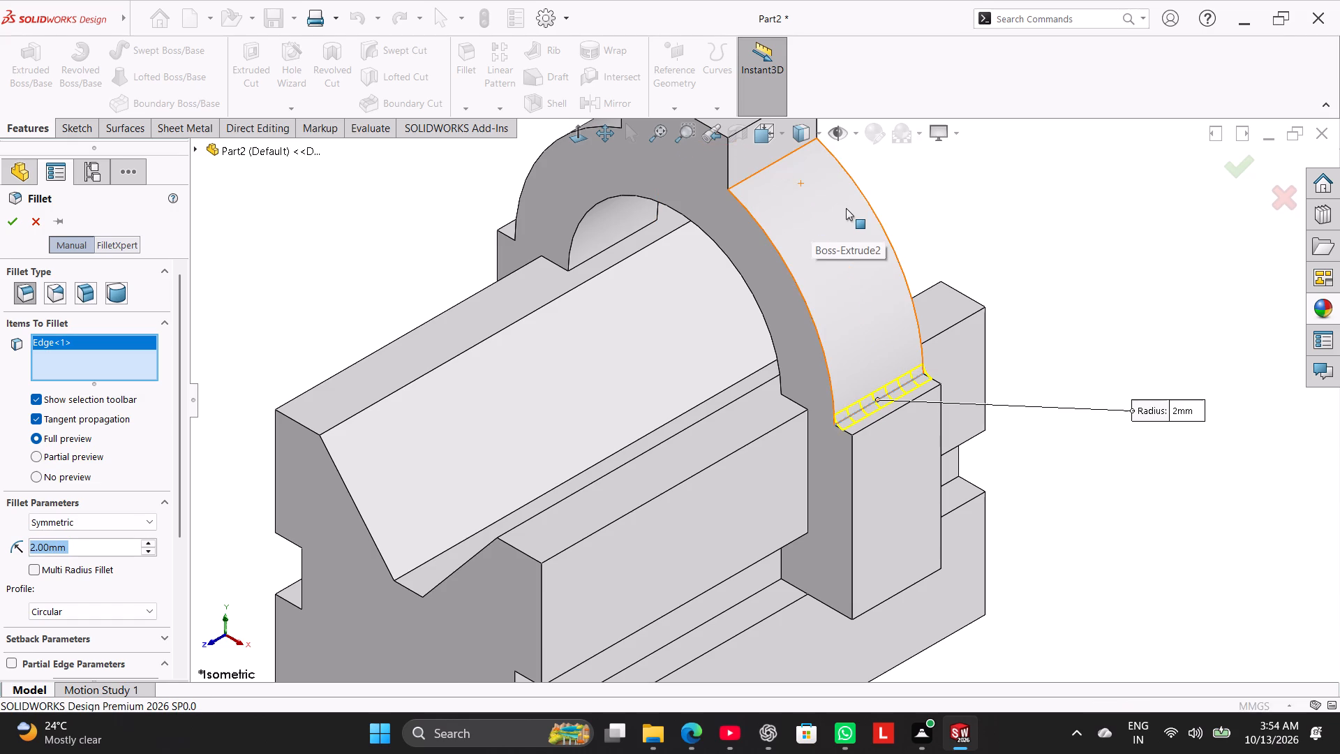
scroll(846, 208, up, 2)
click(776, 235)
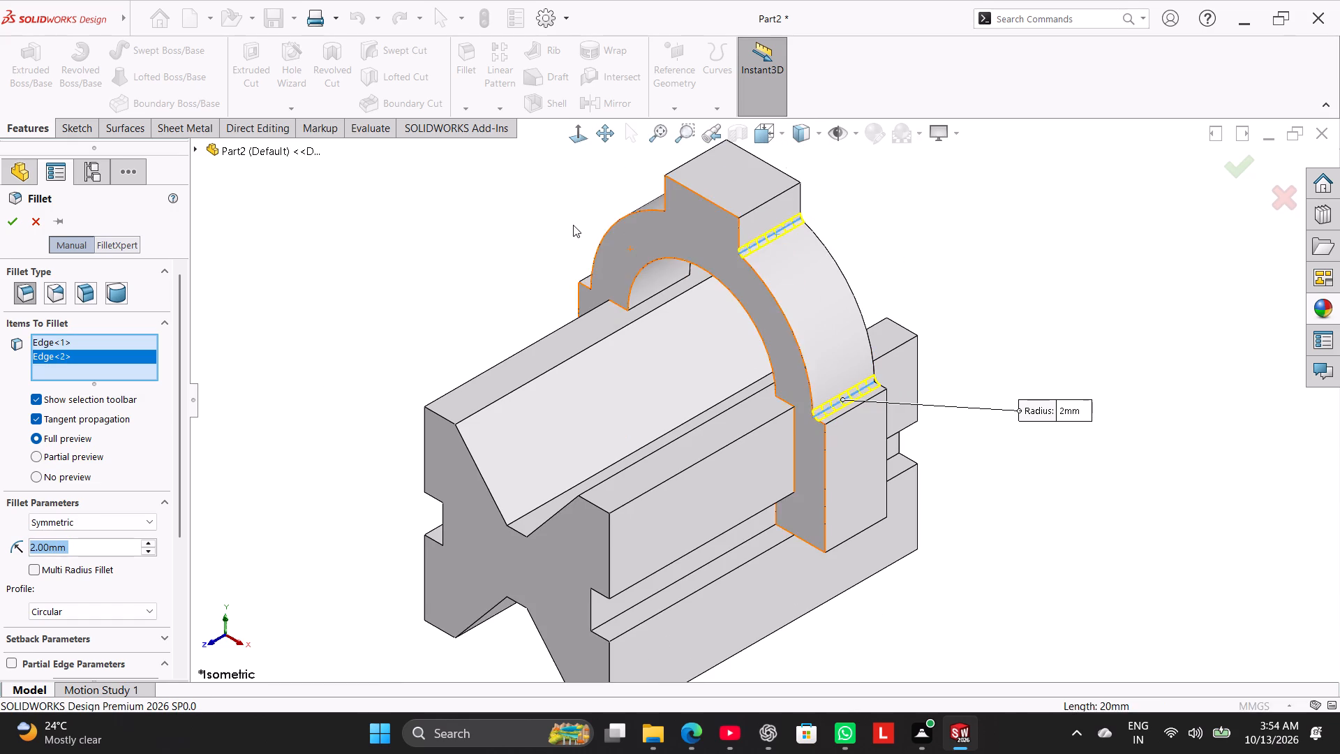
middle_drag(576, 225, 693, 342)
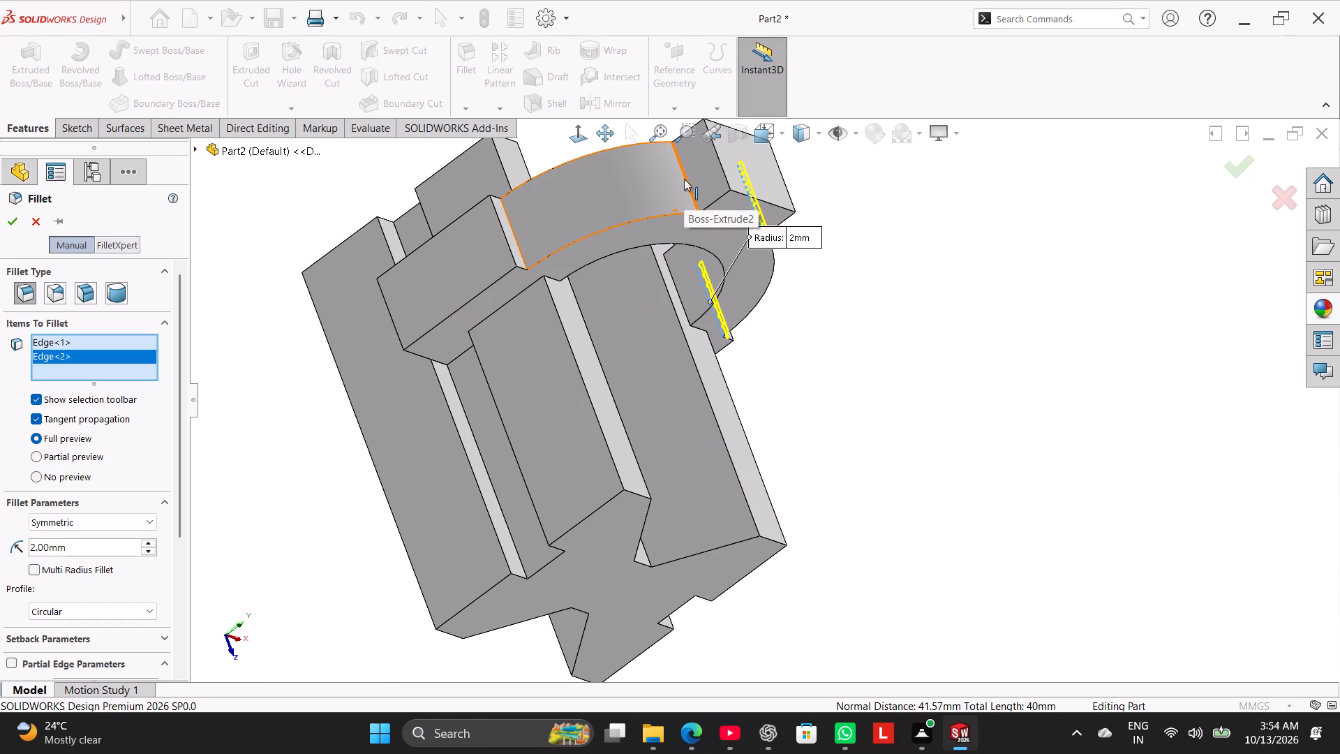
click(684, 176)
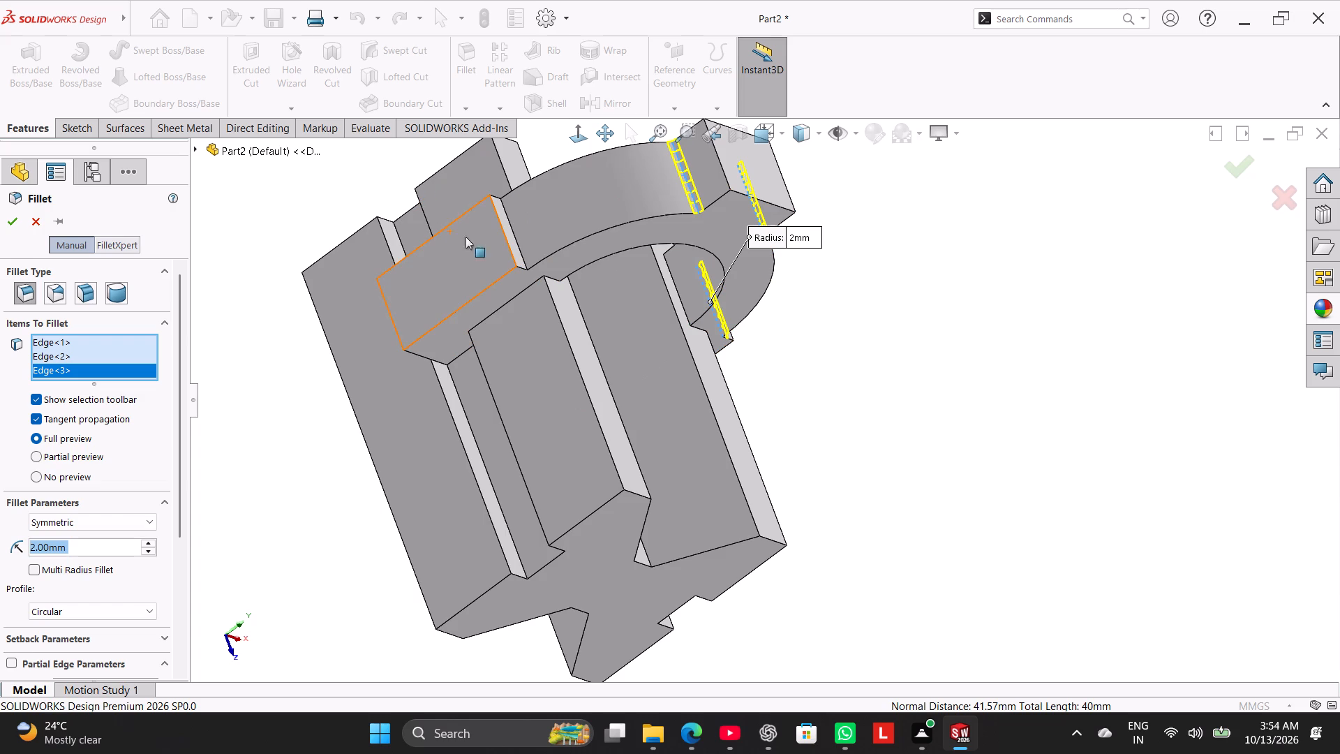
click(513, 230)
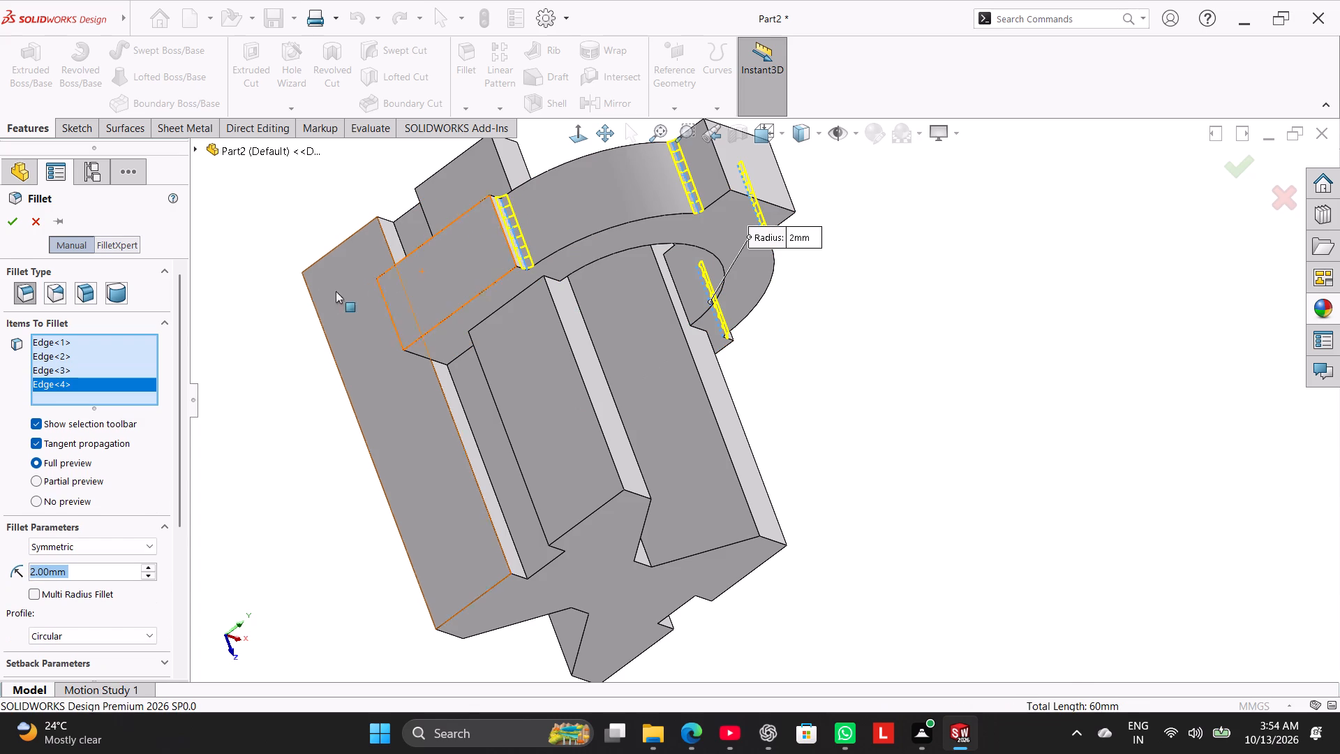
click(10, 222)
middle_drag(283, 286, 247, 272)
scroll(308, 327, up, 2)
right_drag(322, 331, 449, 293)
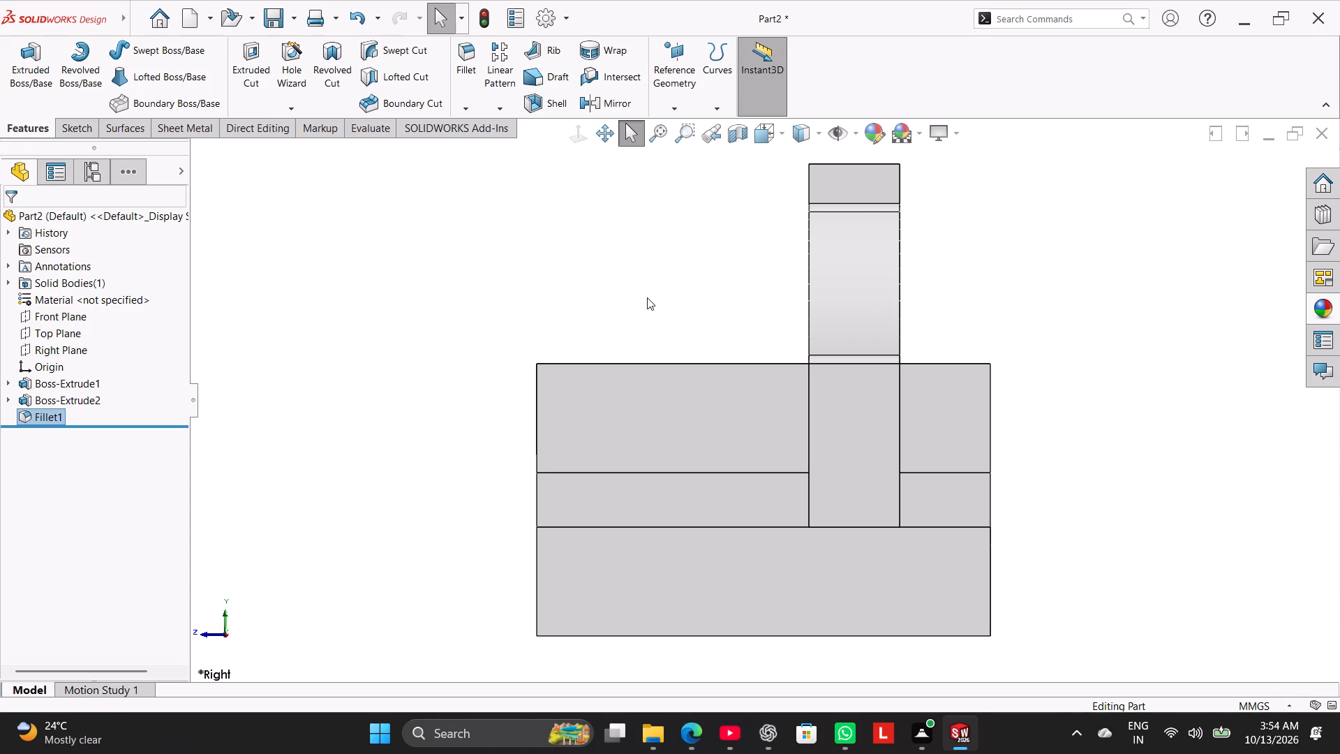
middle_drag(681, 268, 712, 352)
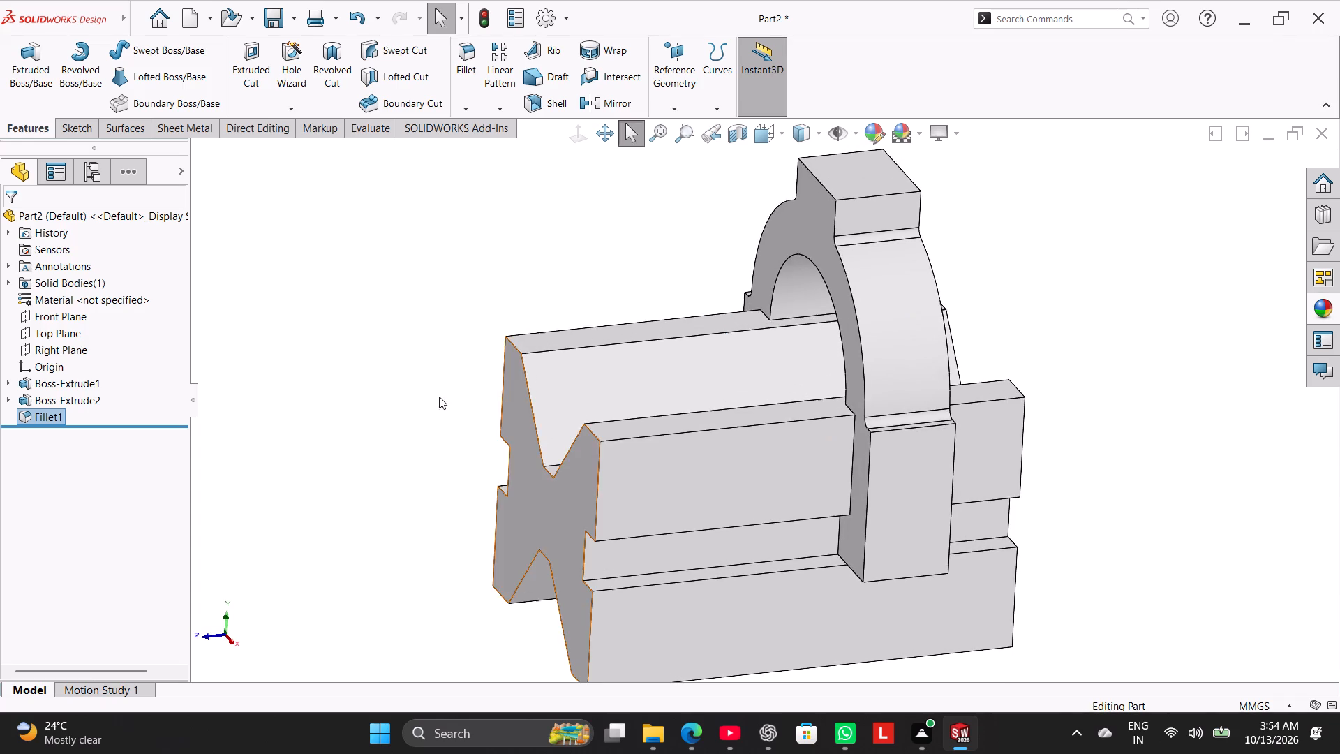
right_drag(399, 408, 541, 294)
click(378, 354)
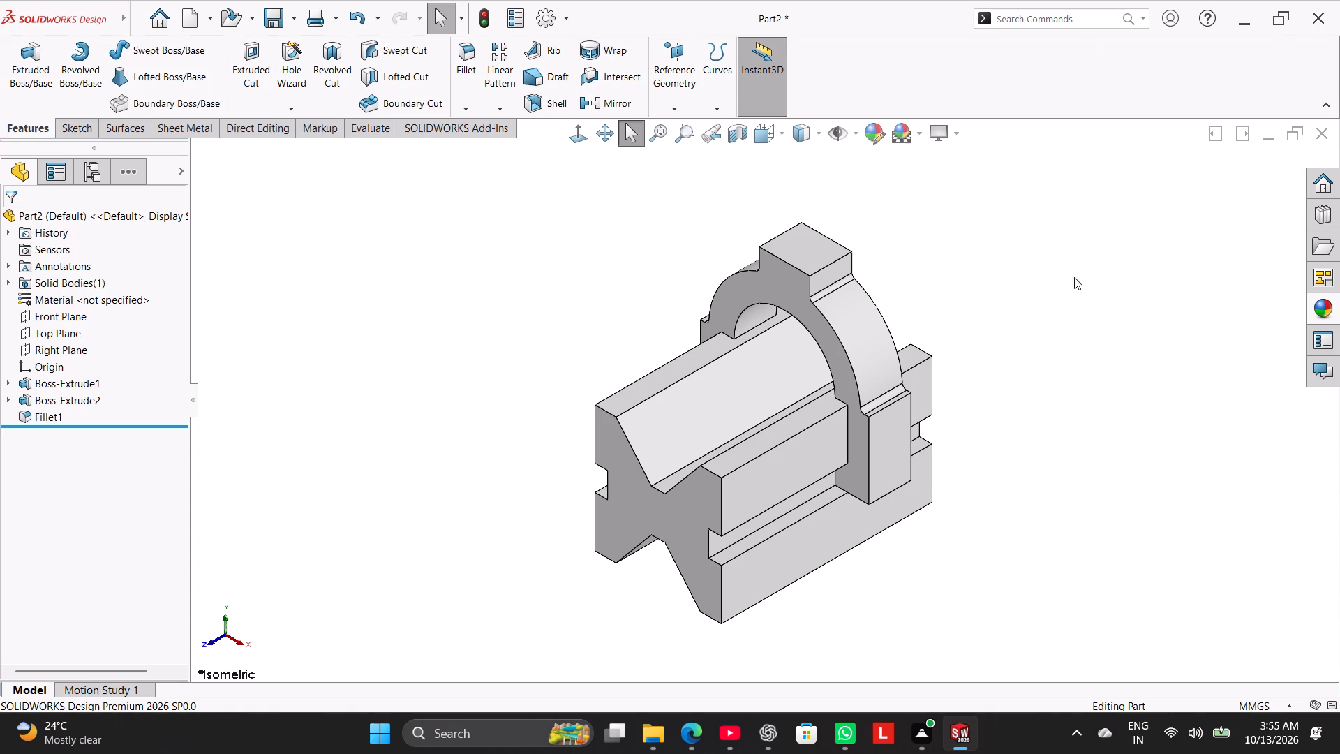
On the clamp boss's top face, sketch two concentric circles centred on the origin with radii about 5.8 mm and 8.9 mm.
click(824, 250)
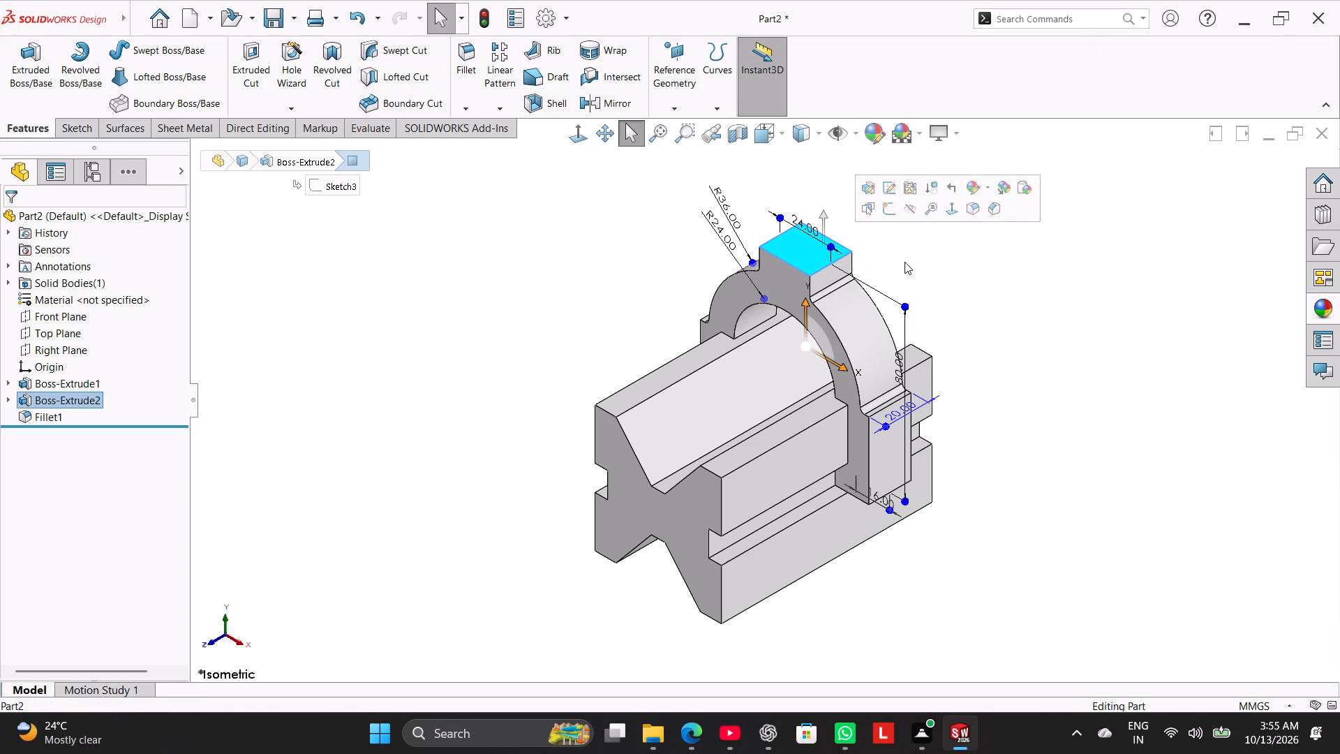
click(904, 262)
click(814, 242)
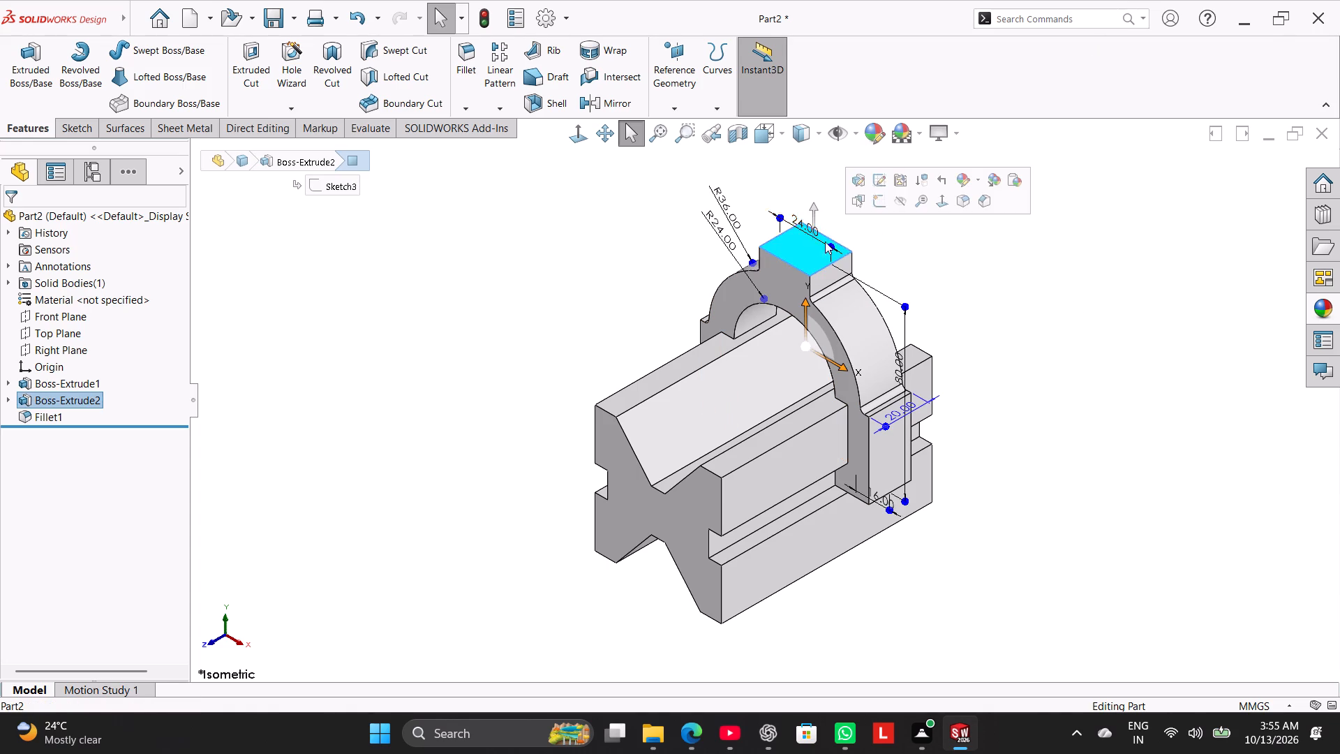
click(879, 205)
click(499, 405)
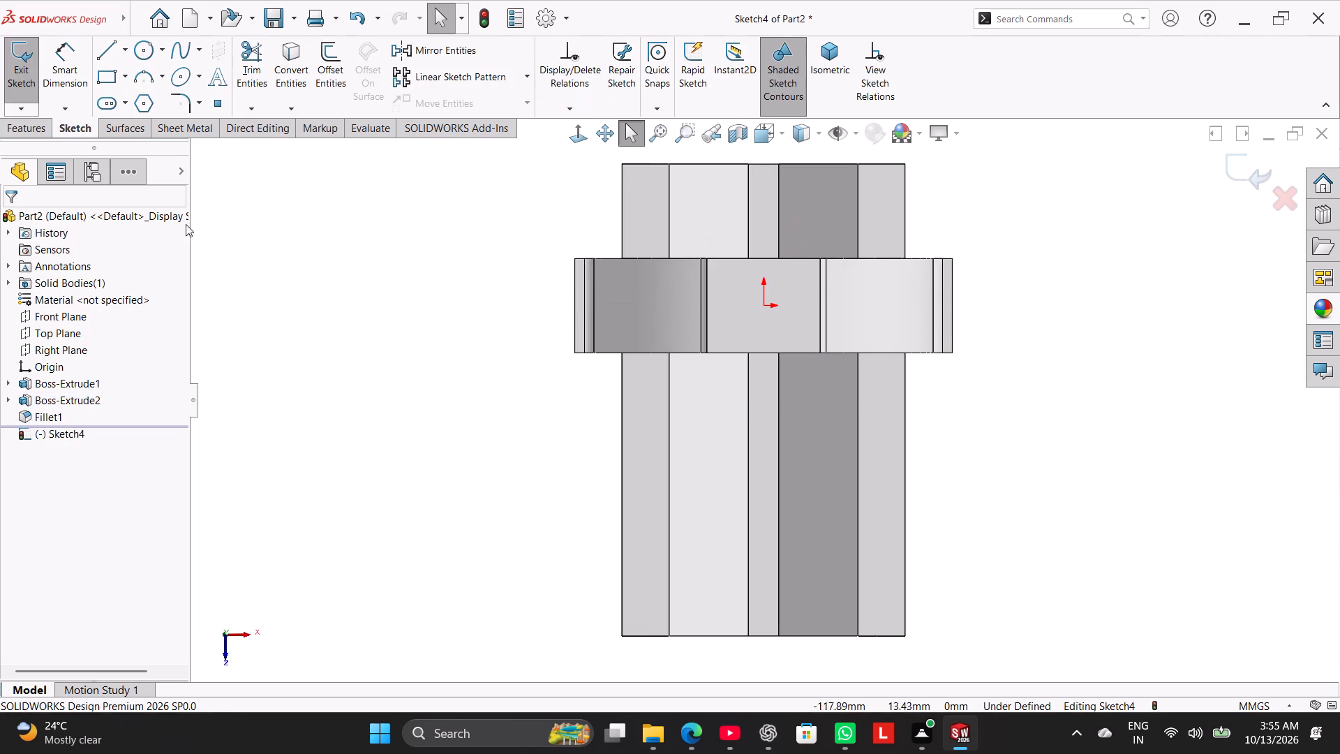
click(136, 47)
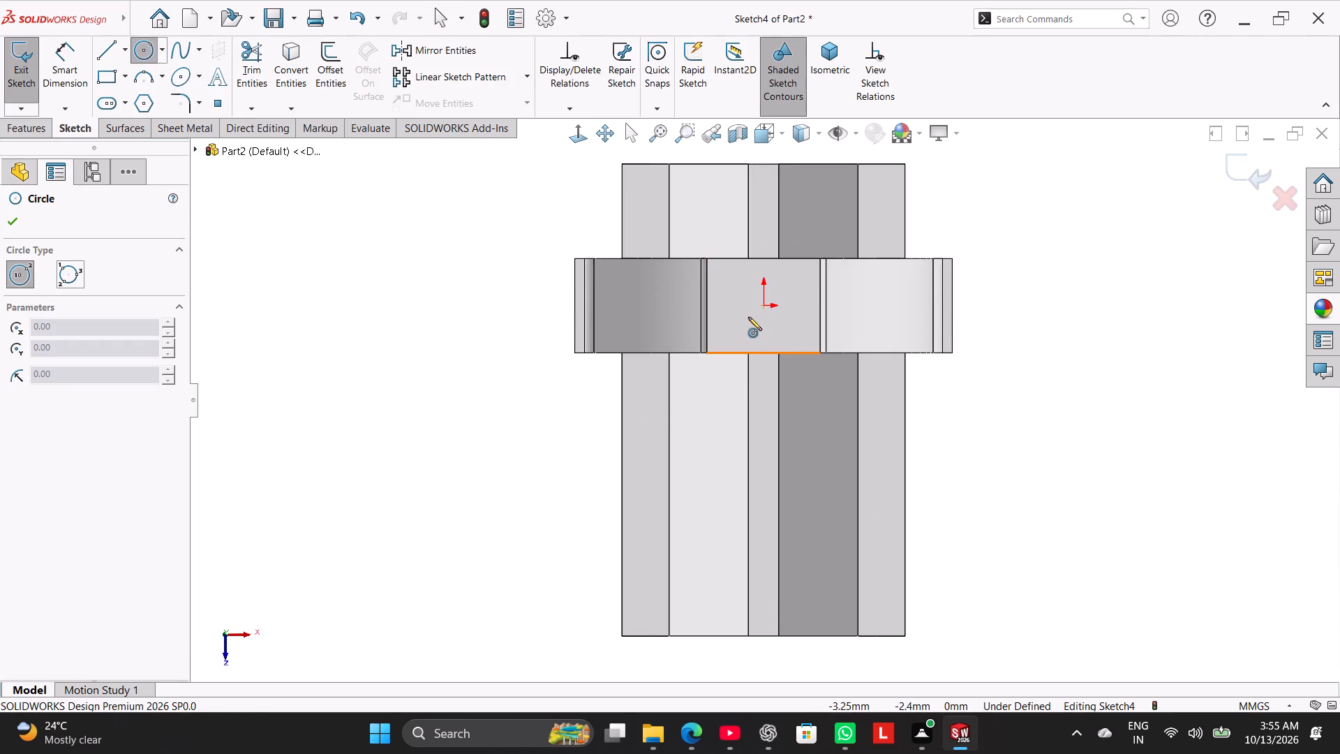
click(761, 306)
click(777, 330)
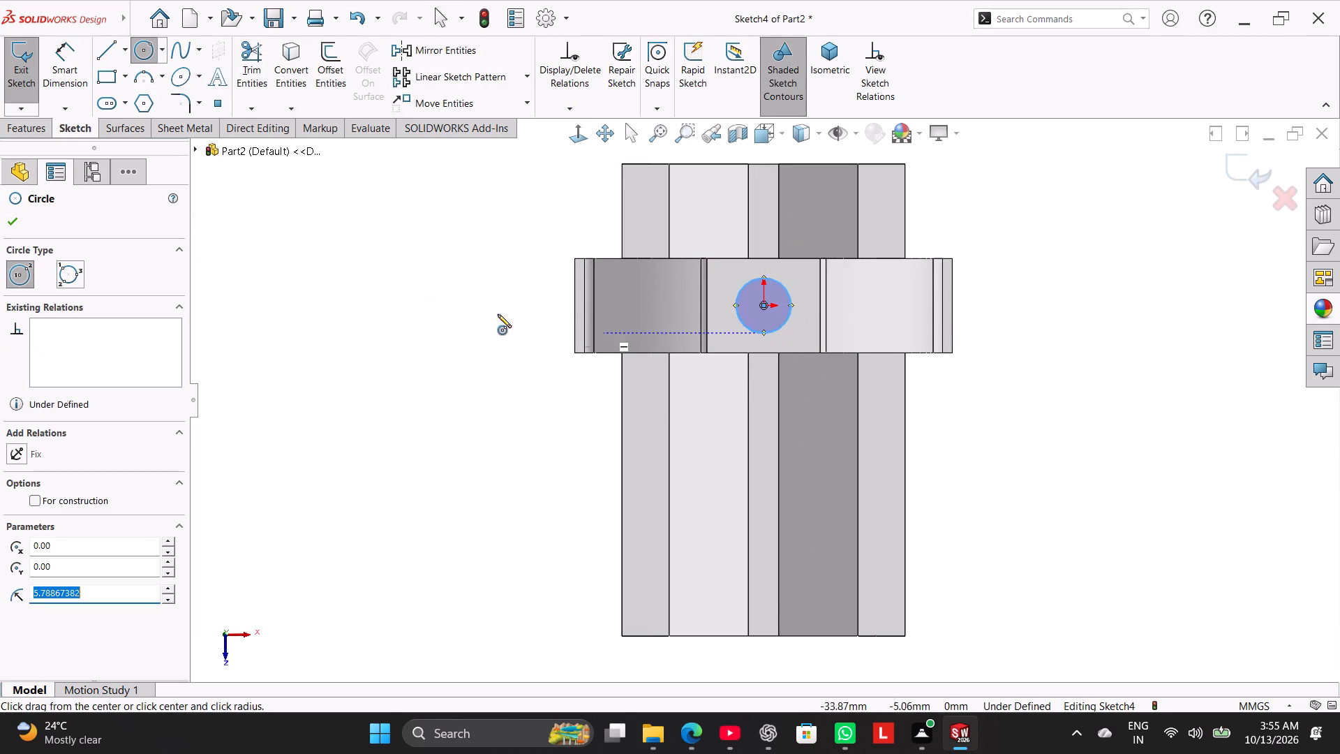
click(764, 304)
click(791, 337)
right_click(403, 304)
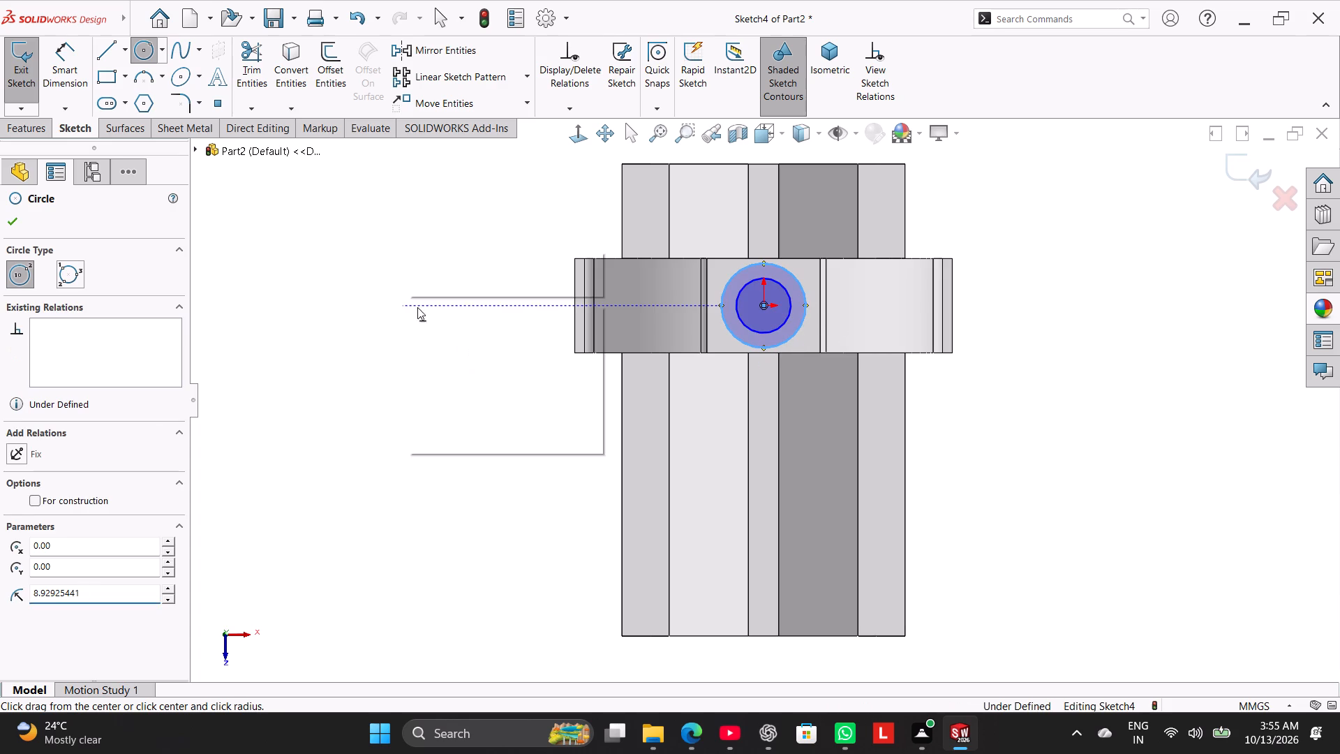
click(424, 309)
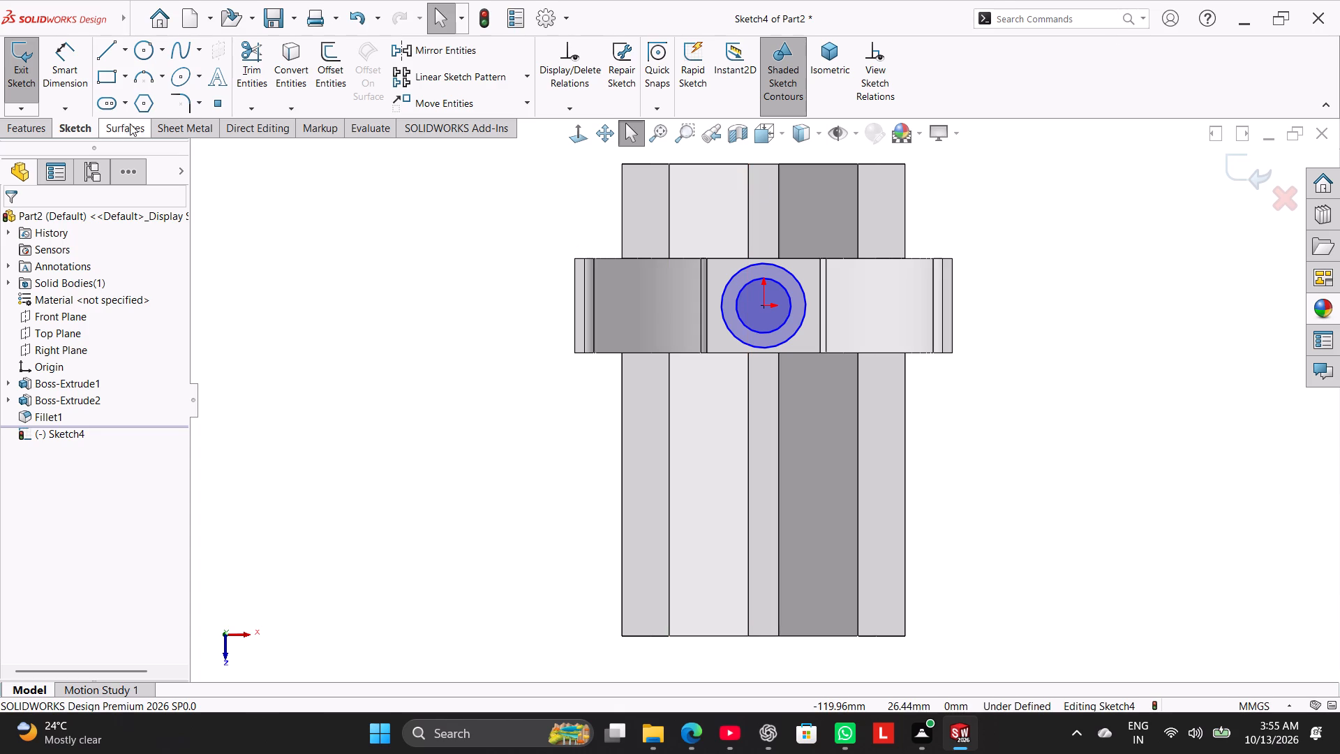
Dimension the inner circle to 12 mm diameter and the outer circle to 24 mm diameter.
click(63, 79)
click(787, 318)
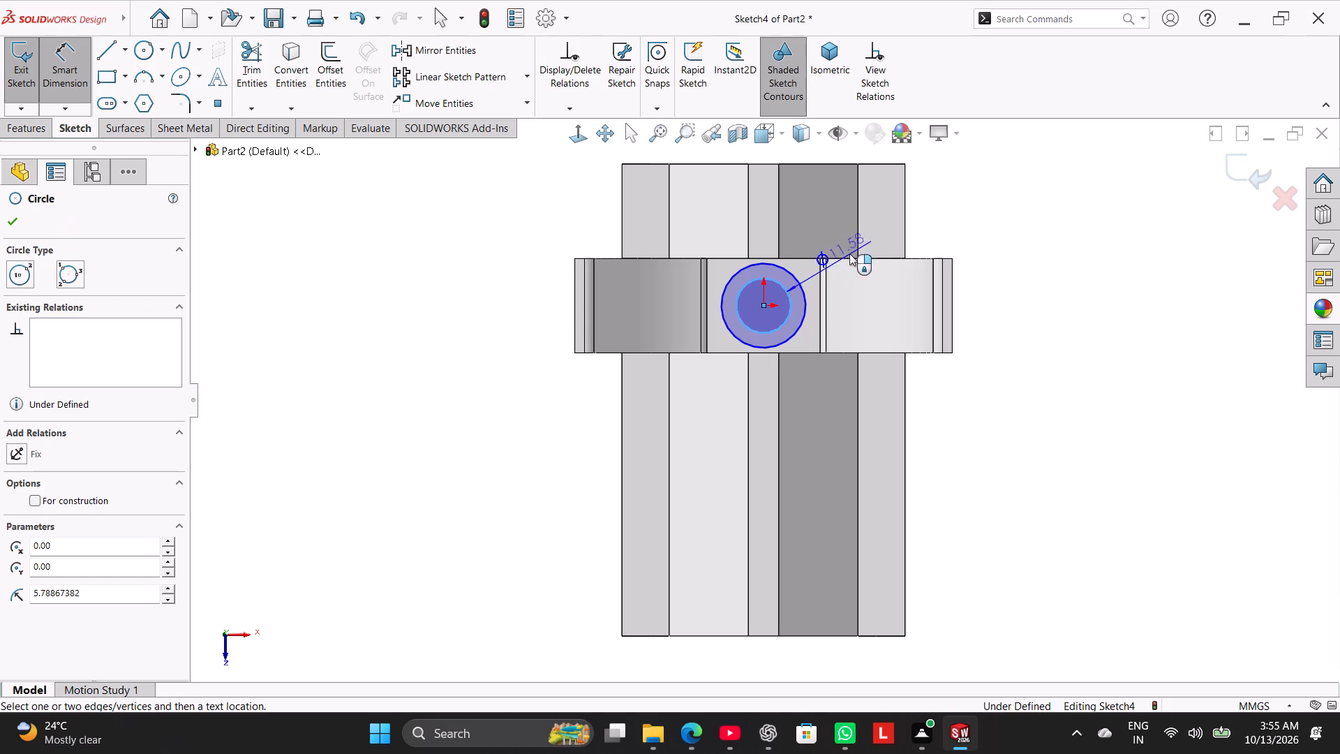
click(965, 213)
text(12)
key(Return)
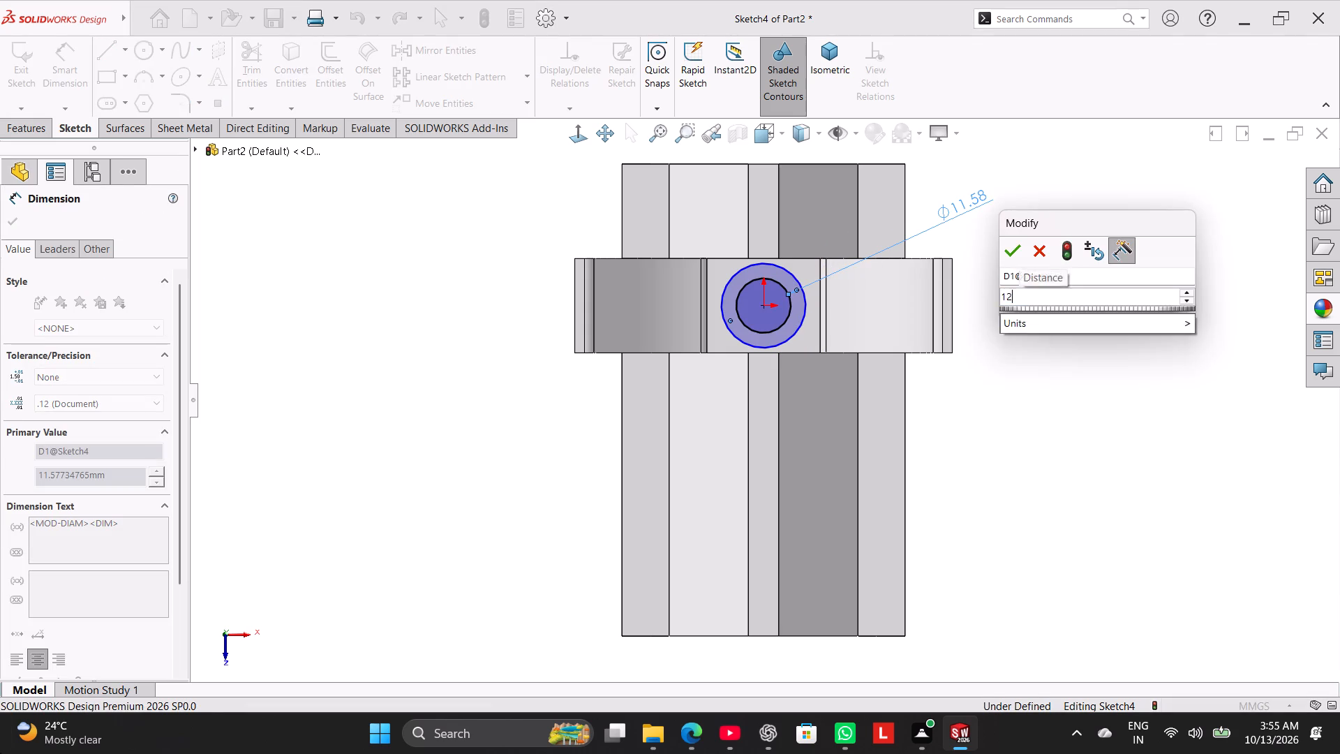
click(757, 265)
click(516, 195)
text(24)
key(Return)
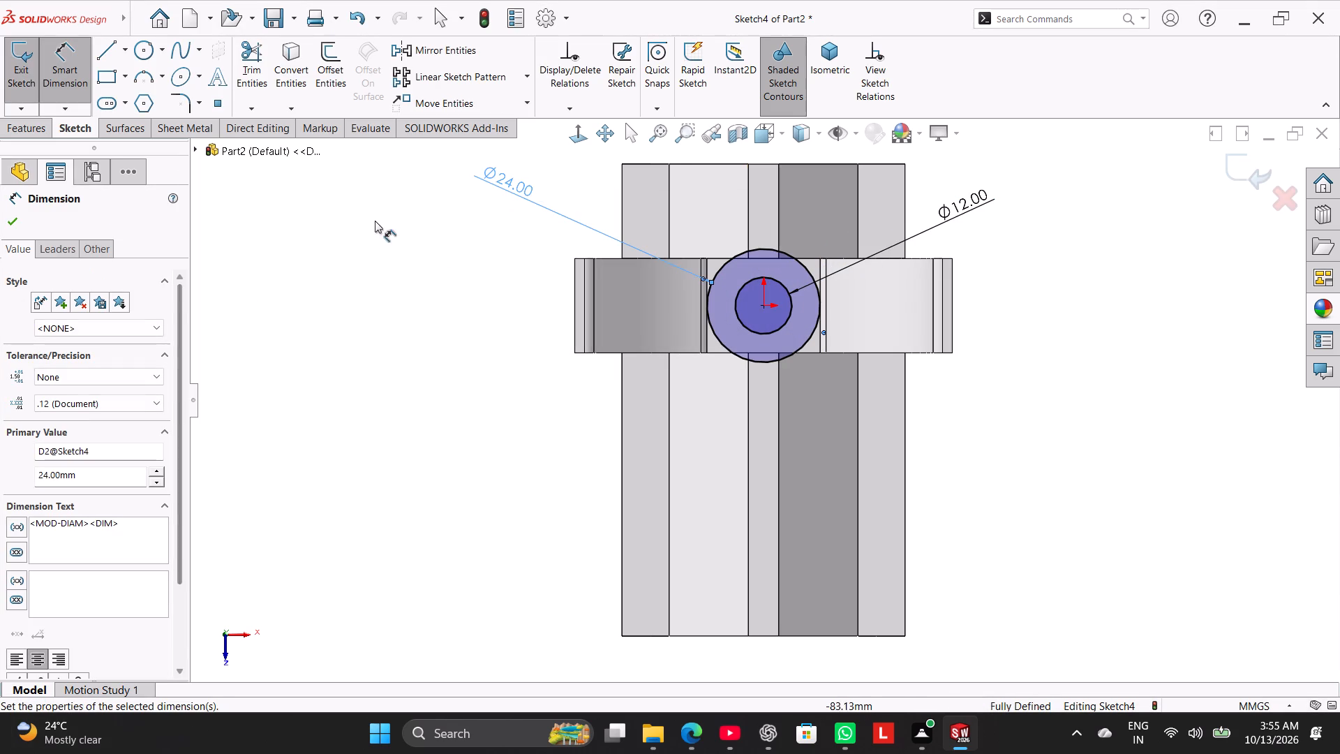
right_click(376, 220)
click(421, 268)
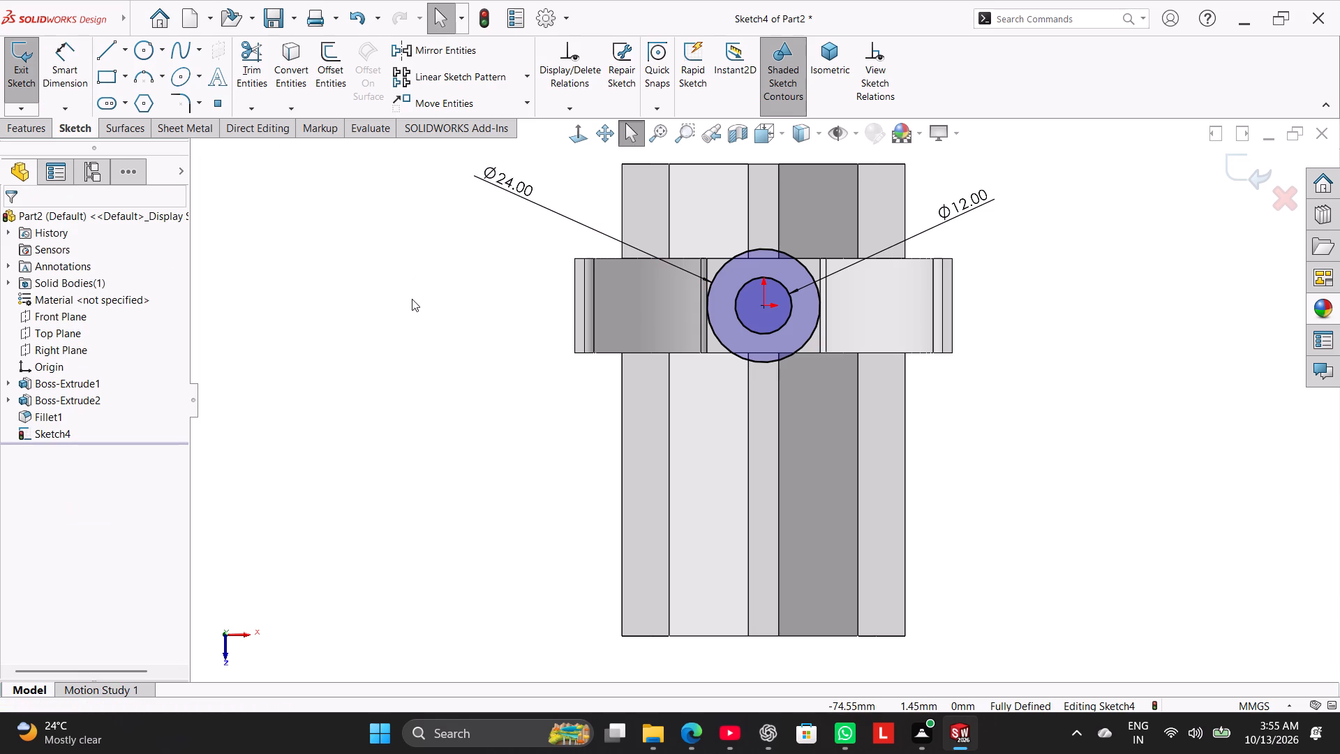
Extrude only the inner 12 mm circle as a Blind boss 60 mm upward from the clamp's top face, merged with the body.
middle_drag(461, 371, 441, 237)
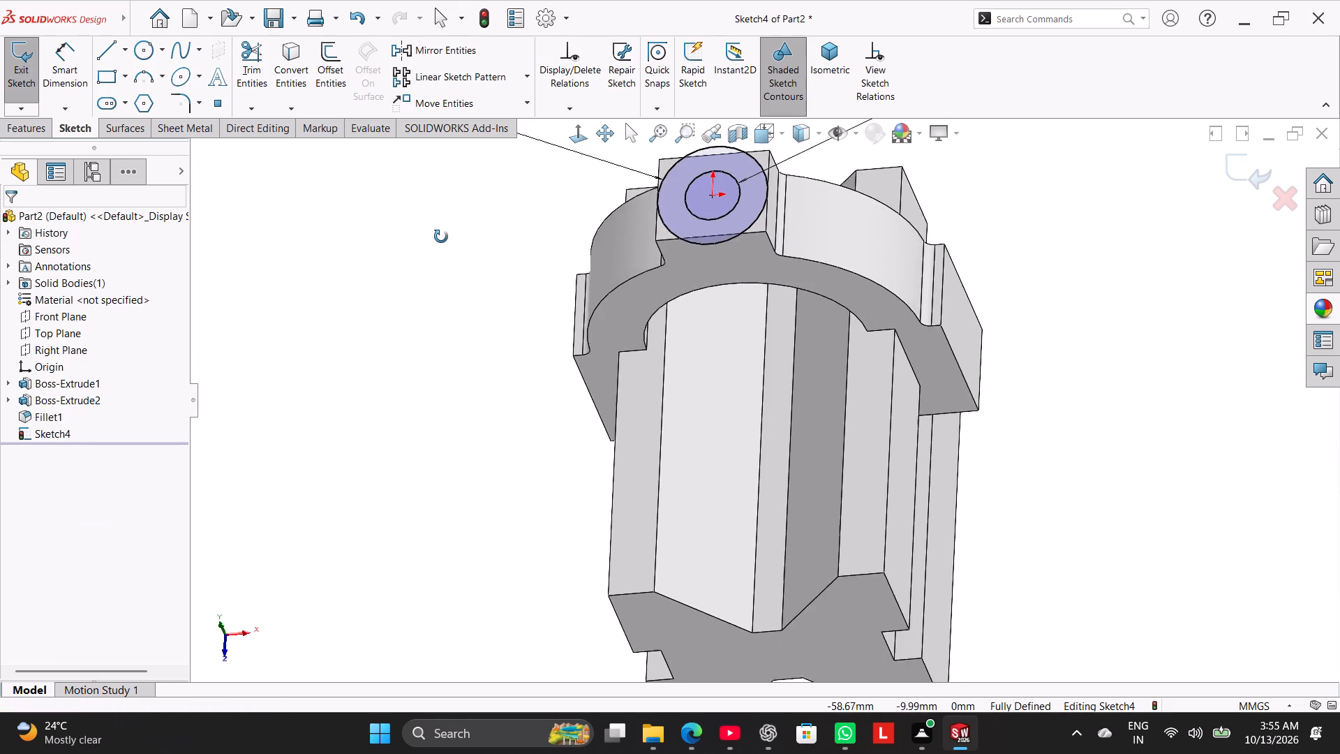
middle_drag(441, 237, 454, 230)
scroll(459, 269, up, 3)
middle_drag(459, 269, 459, 263)
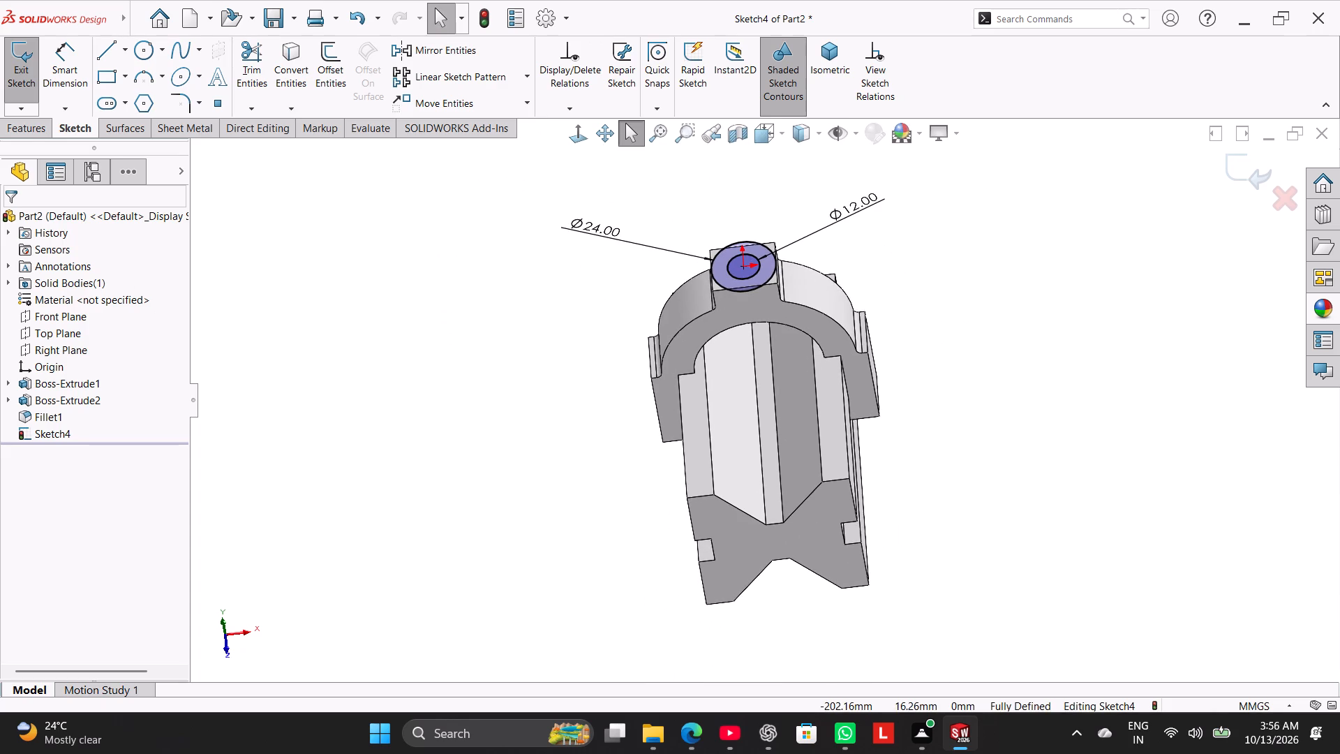
click(25, 126)
click(29, 69)
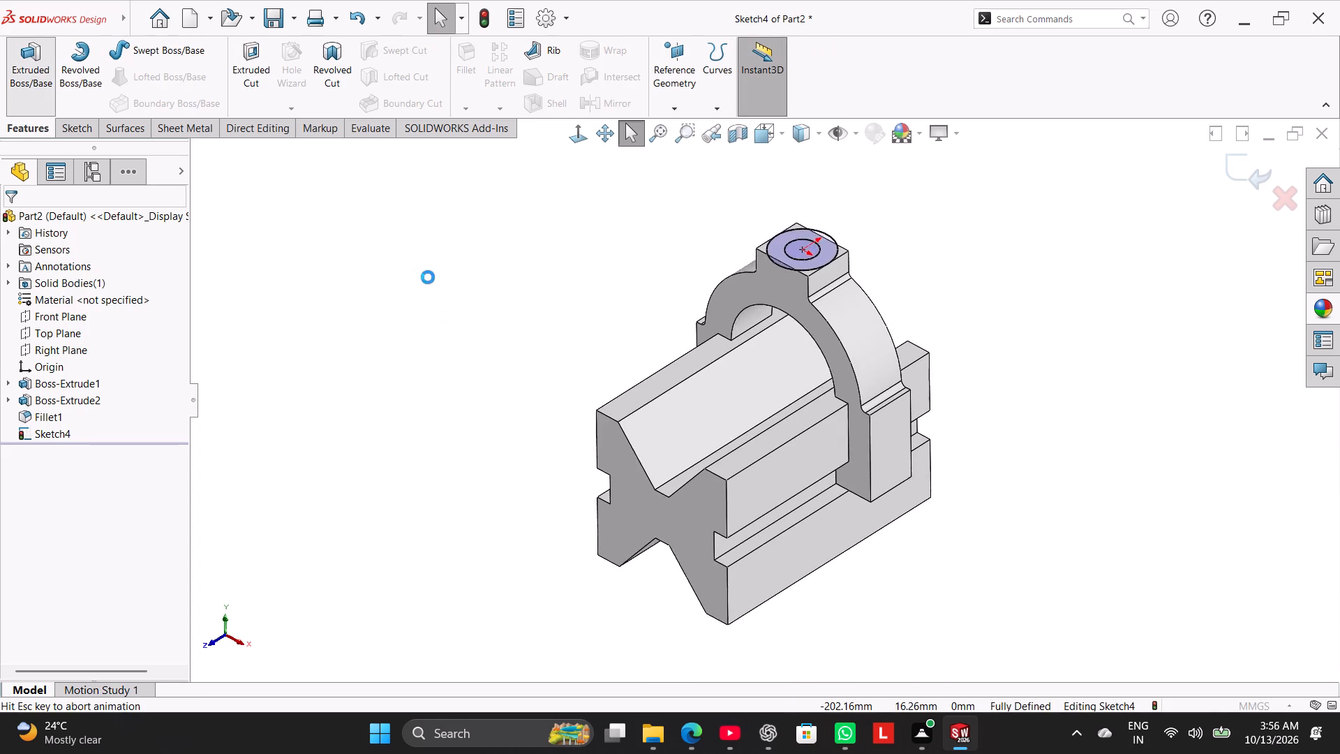
click(140, 316)
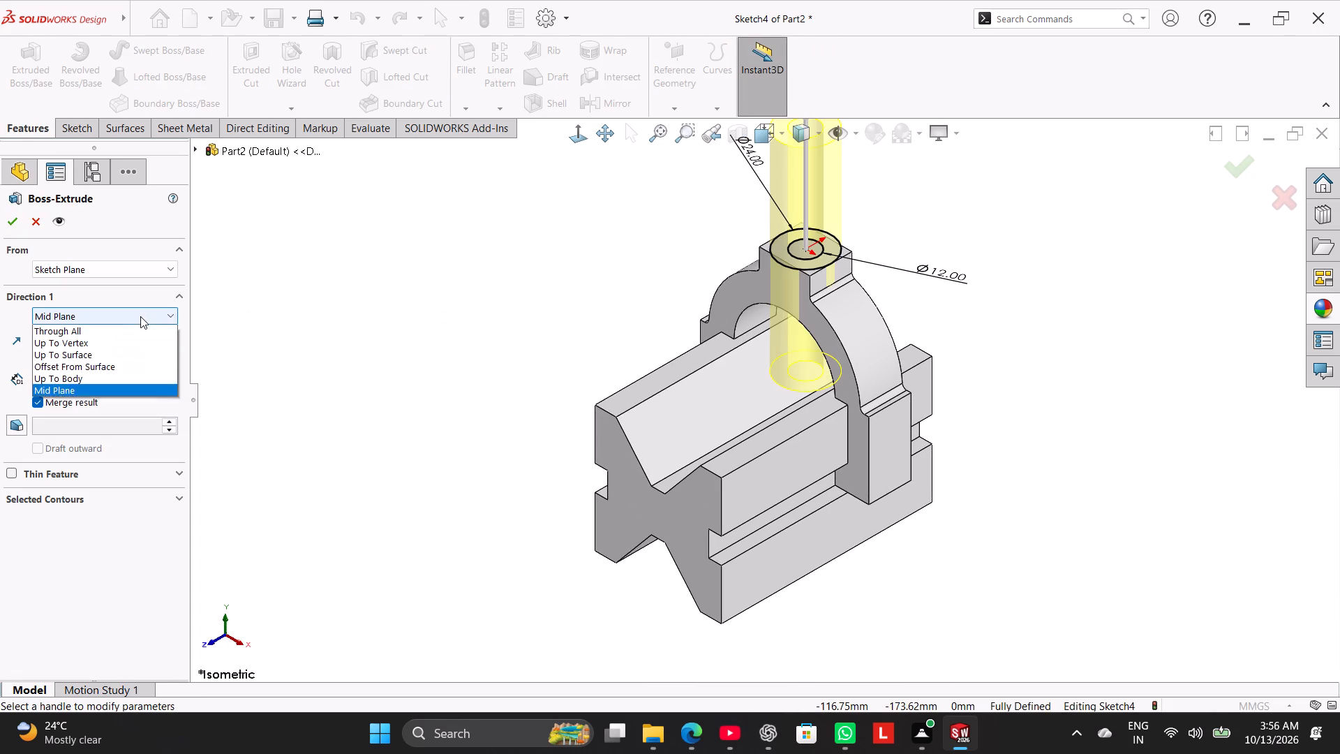
click(138, 330)
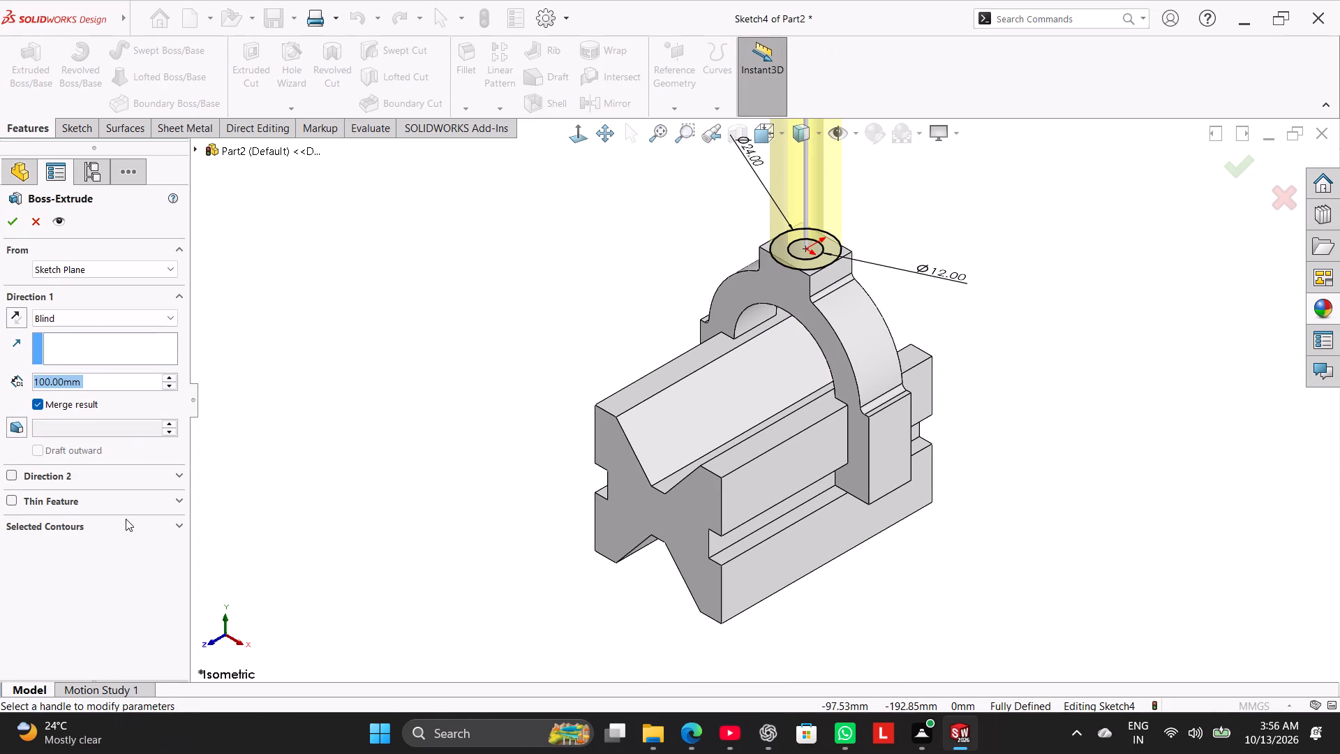
click(126, 521)
click(128, 545)
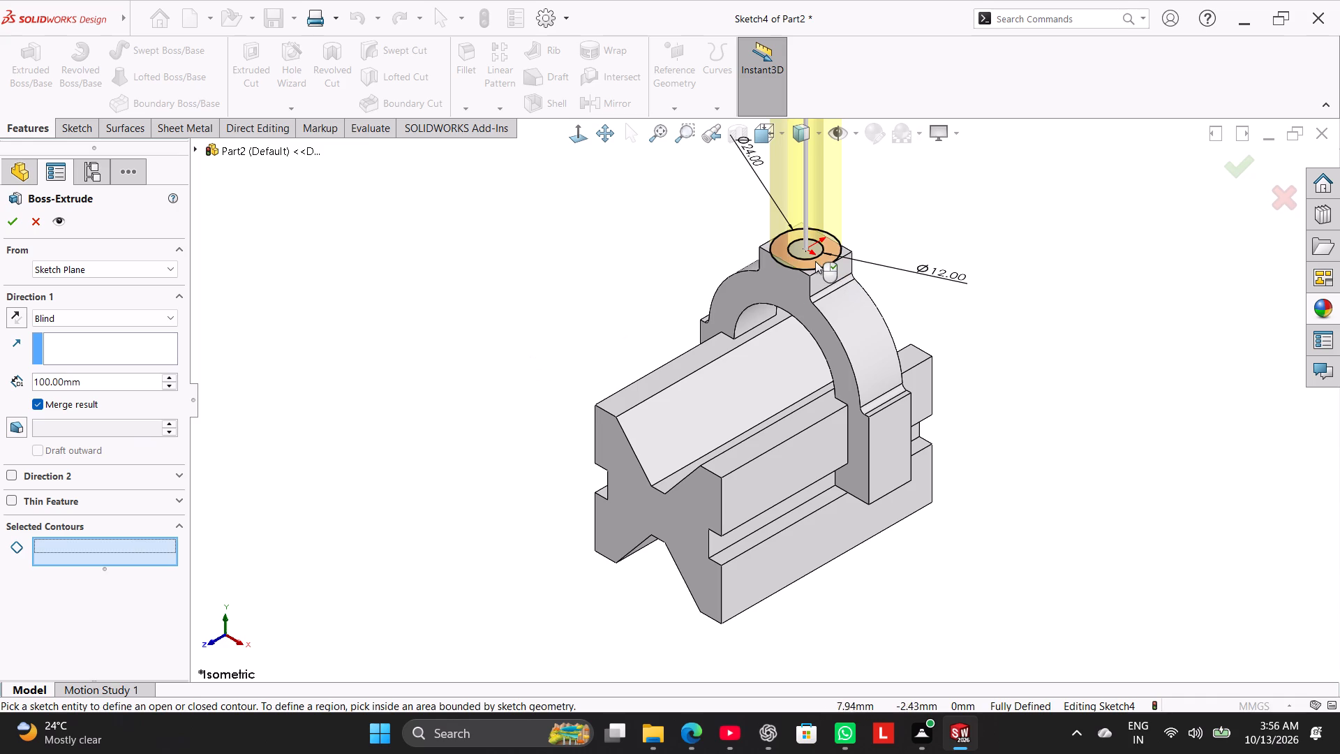
click(813, 257)
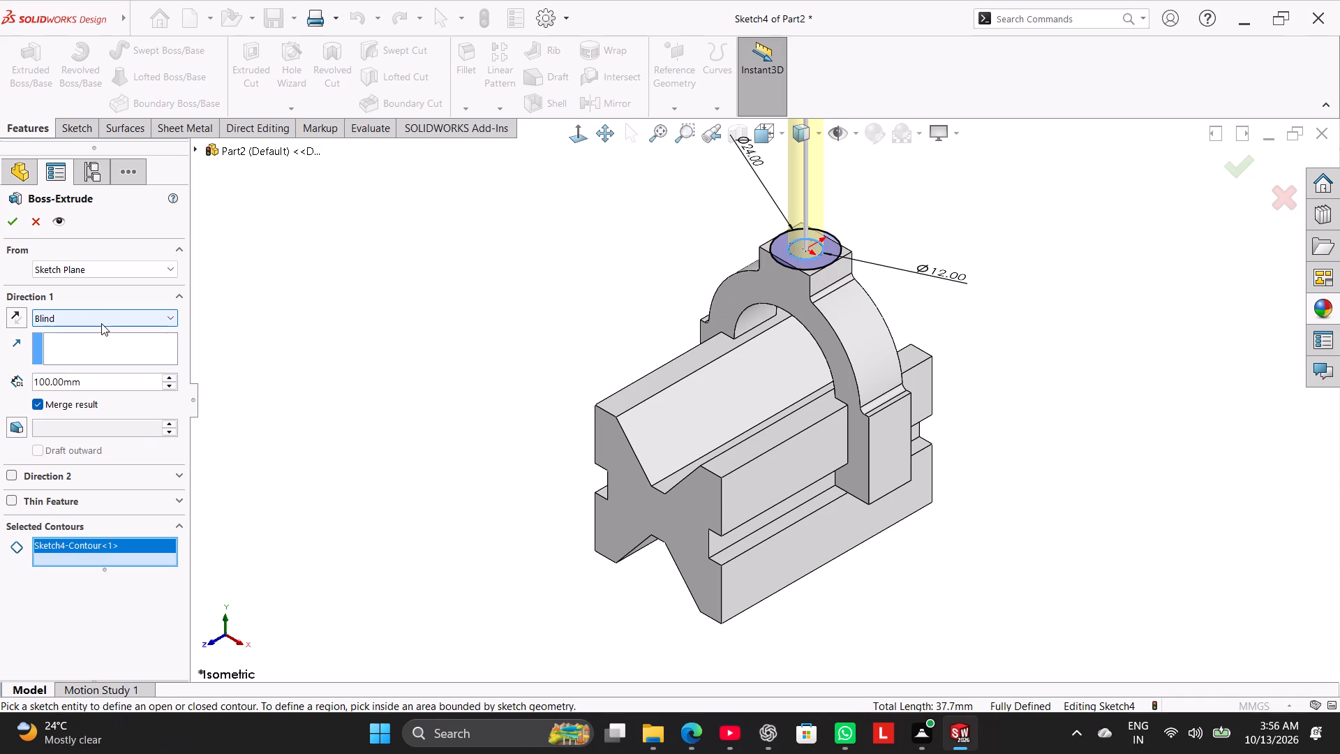
double_click(91, 387)
key(6)
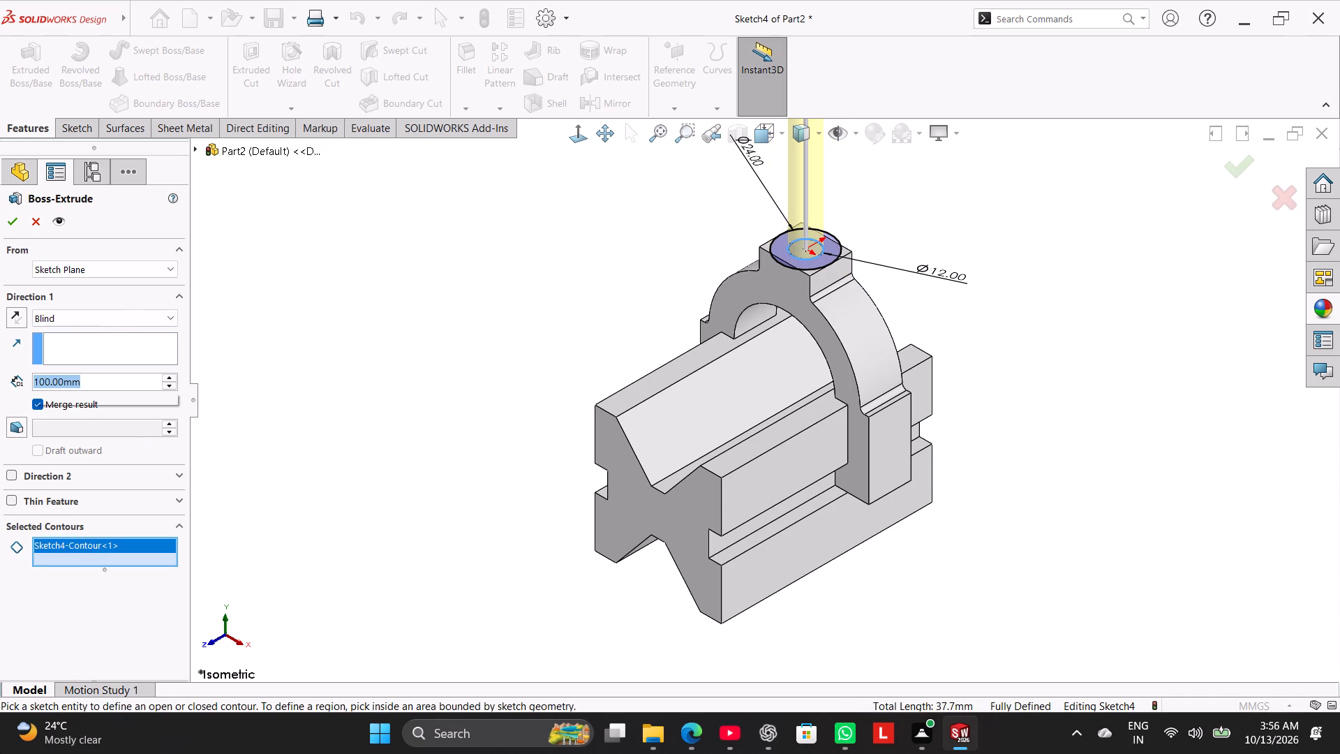
key(0)
key(Return)
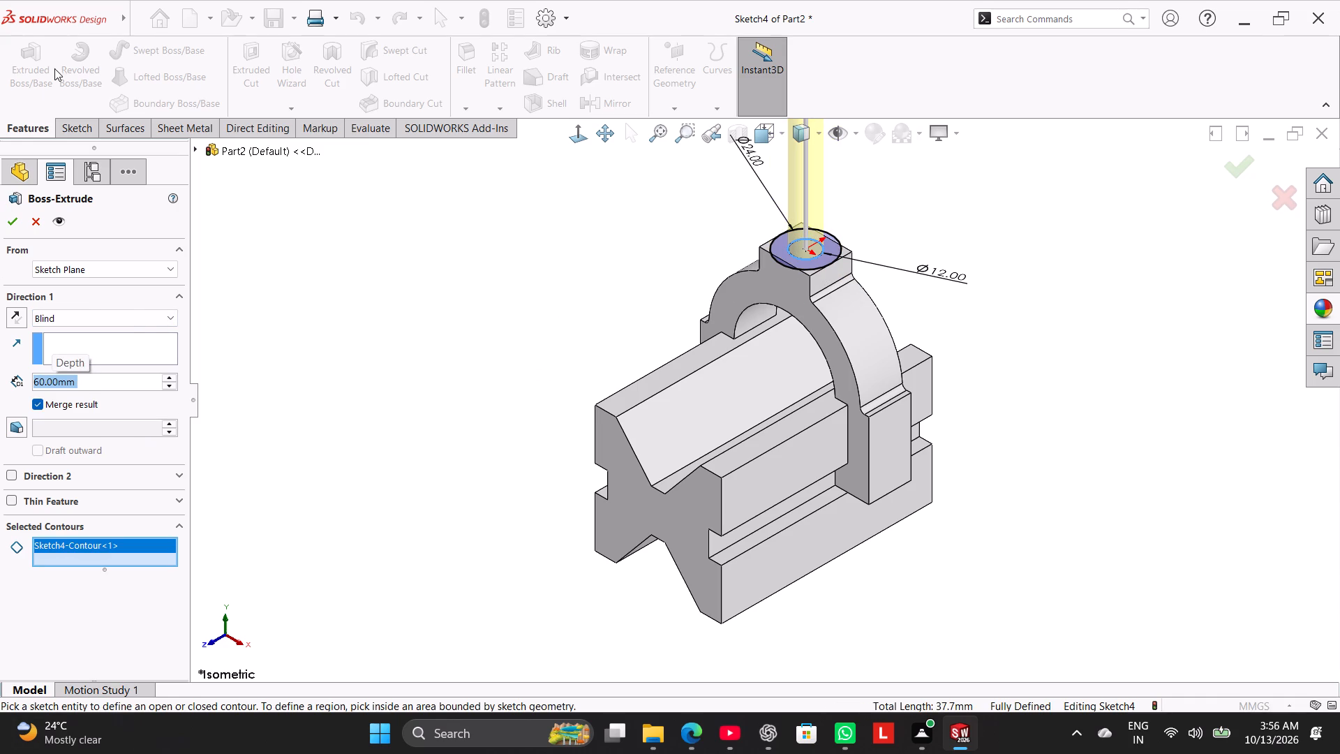
click(14, 221)
click(415, 252)
Extrude the same two-circle sketch starting from the rod's top face, direction reversed downward, Blind 20 mm deep and merged, to form the head.
scroll(595, 267, up, 2)
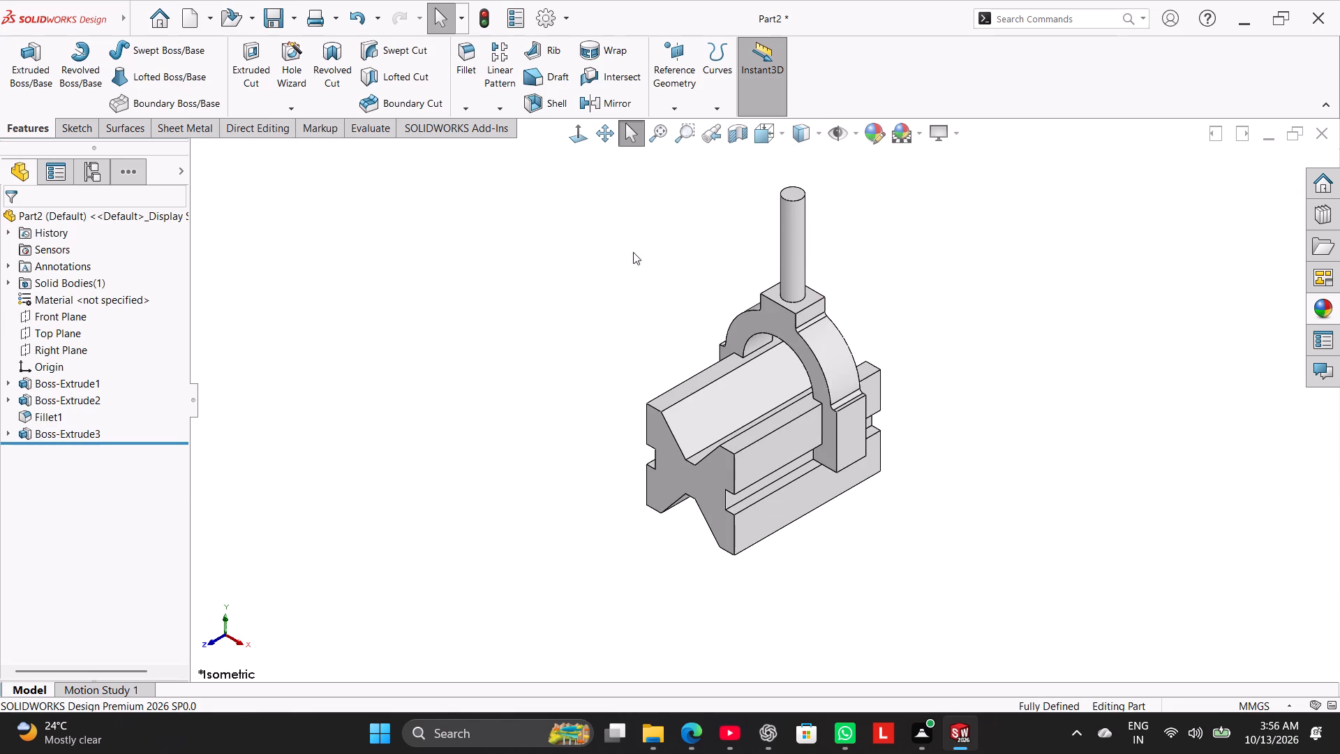
scroll(687, 247, down, 1)
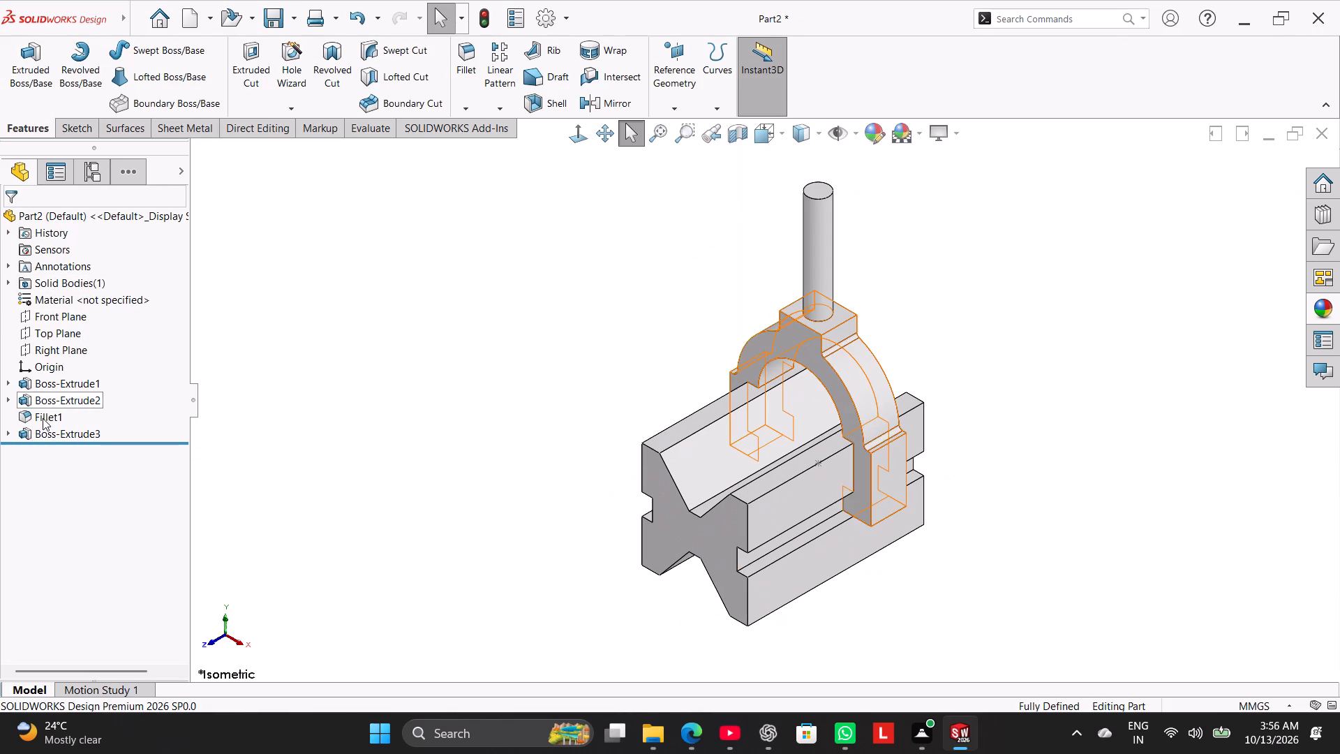
click(31, 87)
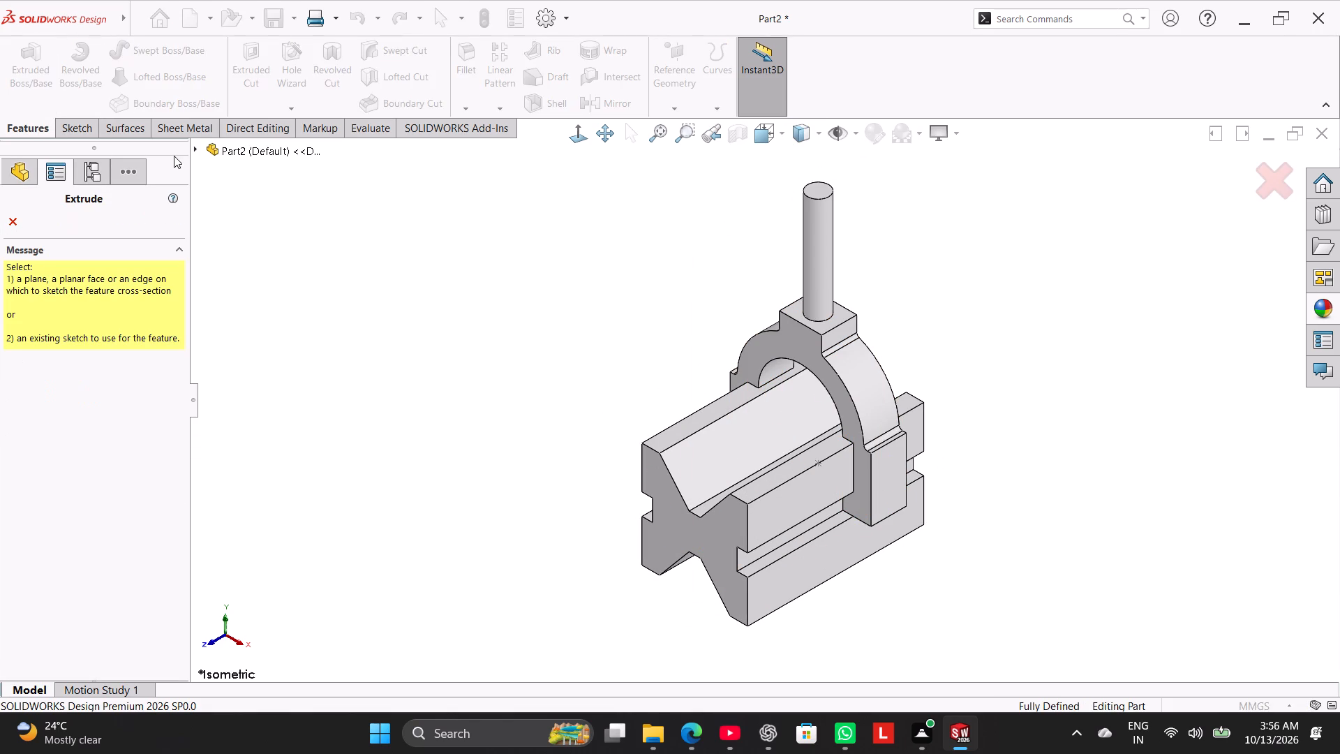
click(193, 151)
click(214, 364)
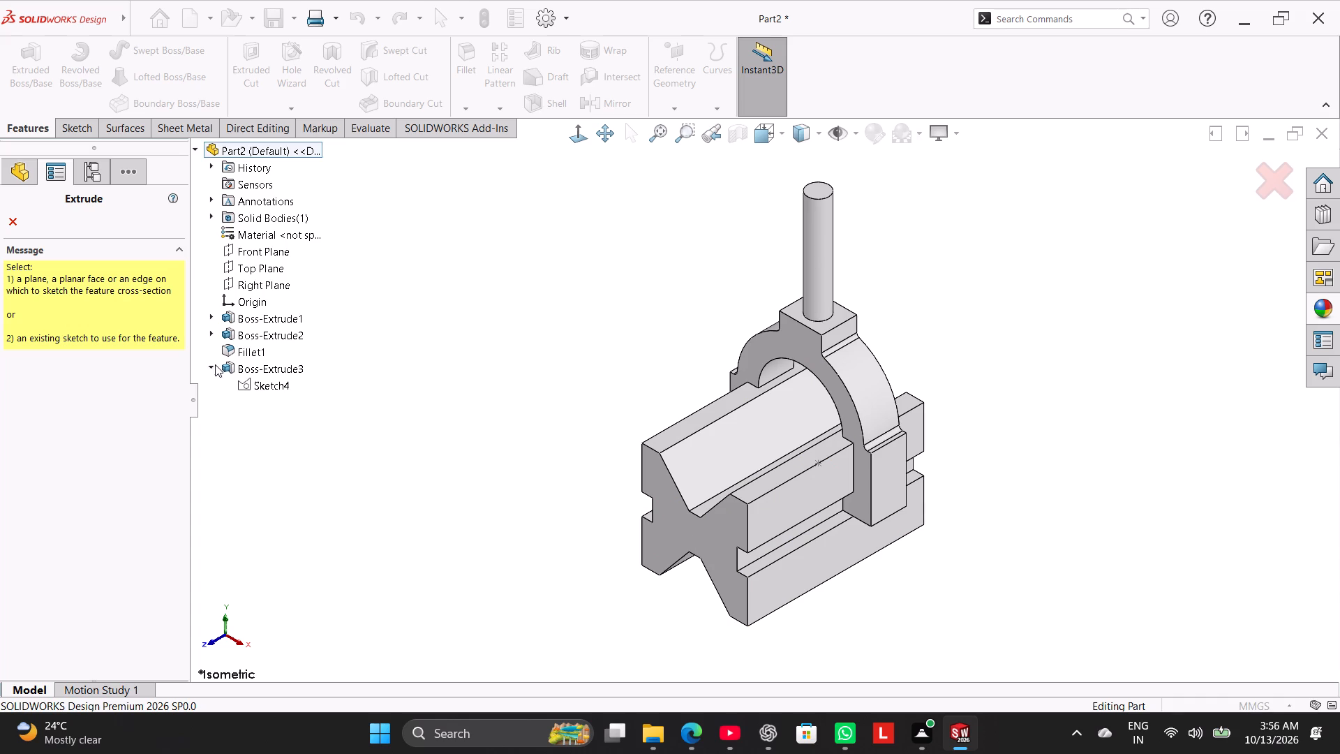
click(253, 386)
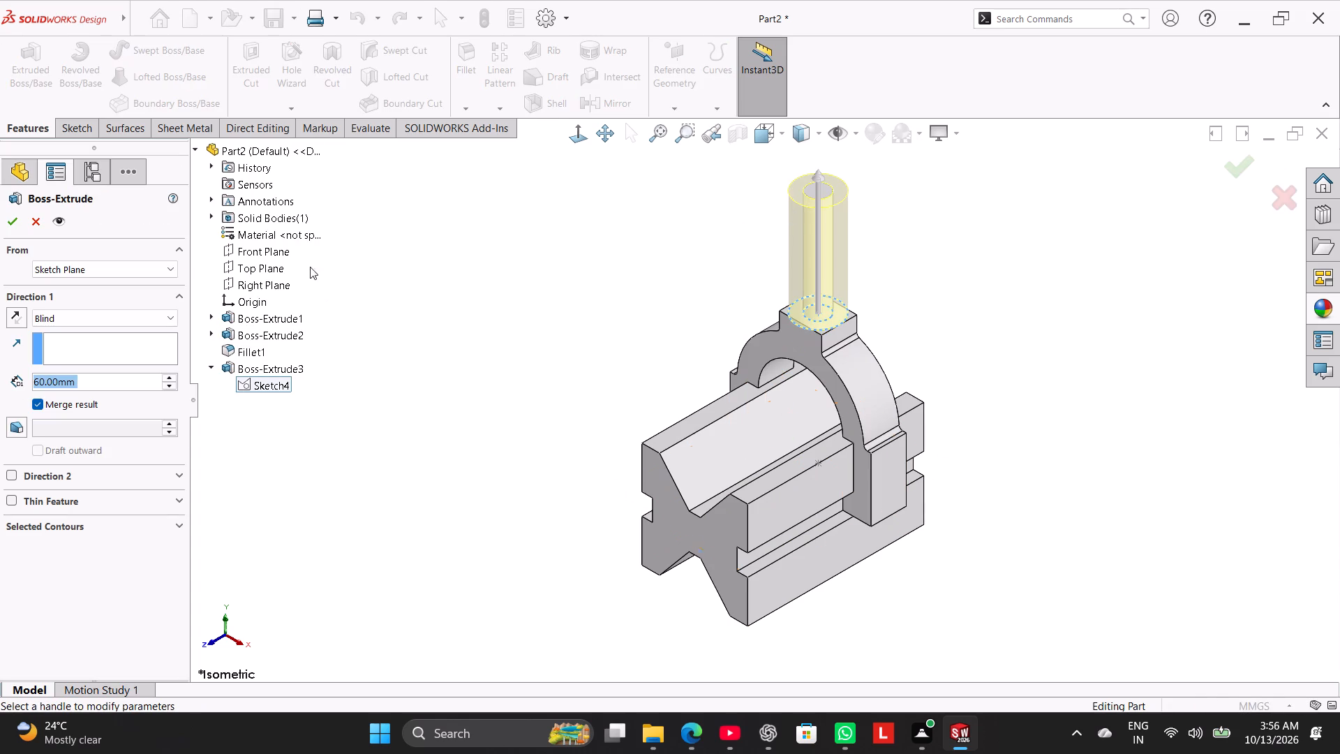
click(128, 269)
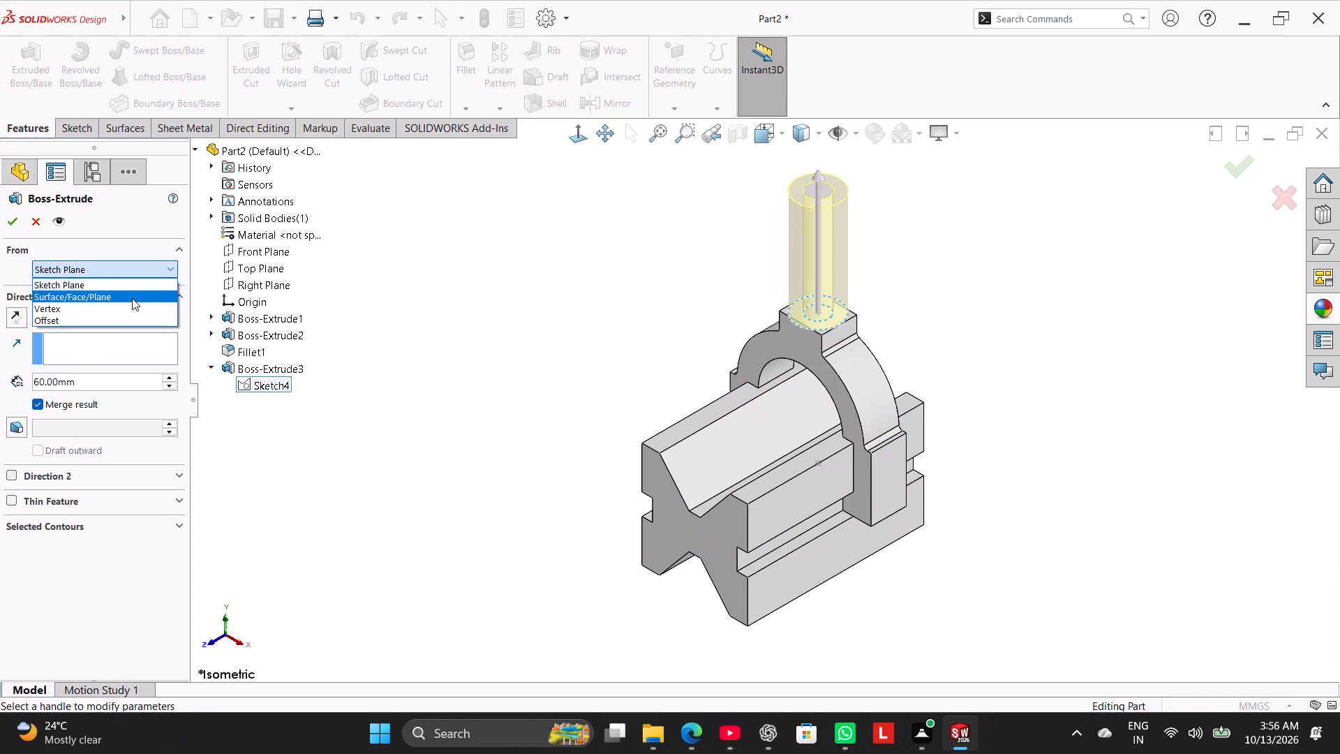
click(133, 298)
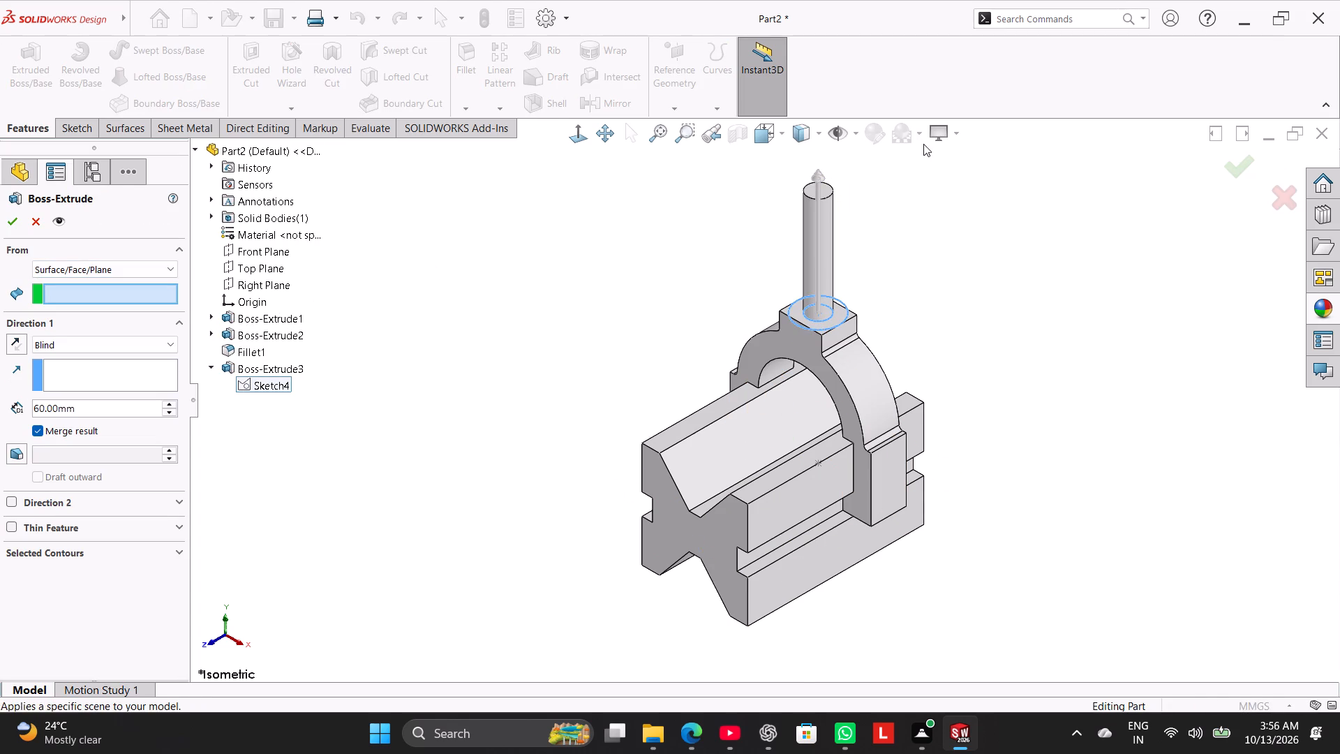
scroll(875, 169, down, 2)
click(798, 221)
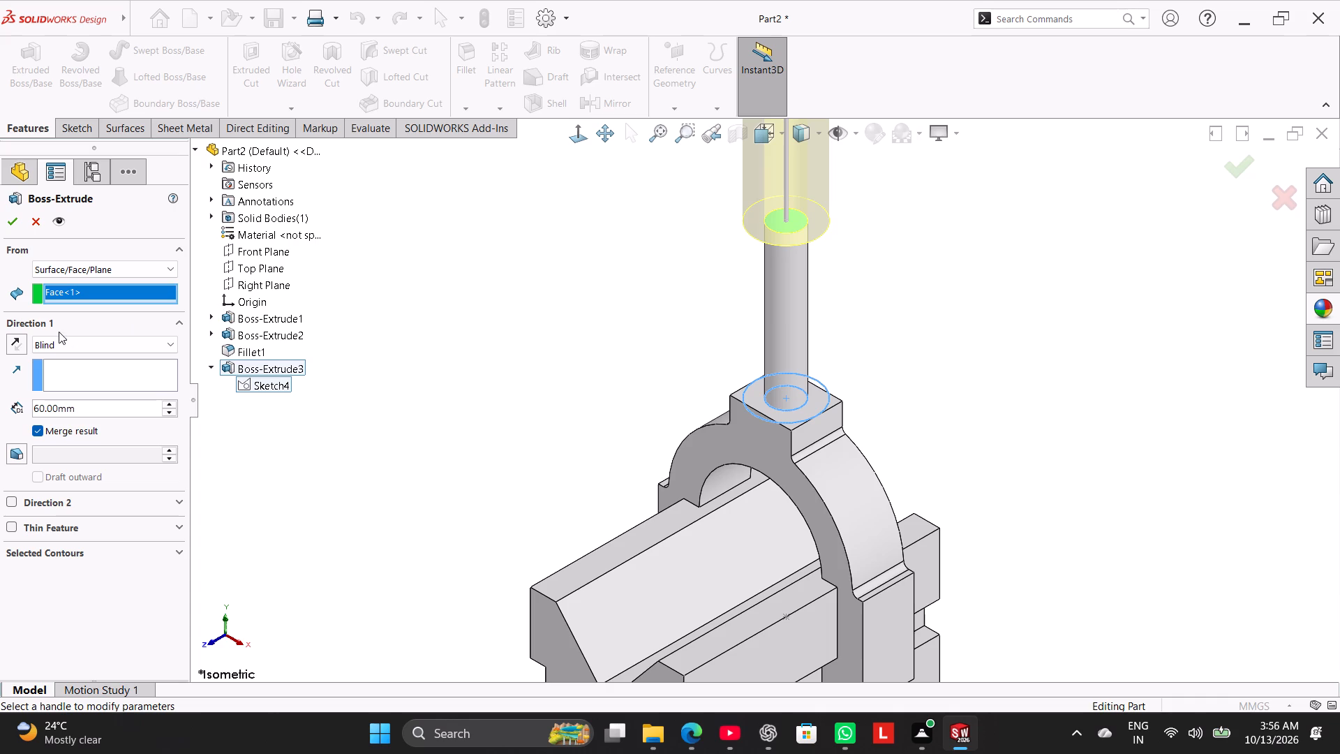
click(22, 341)
double_click(83, 407)
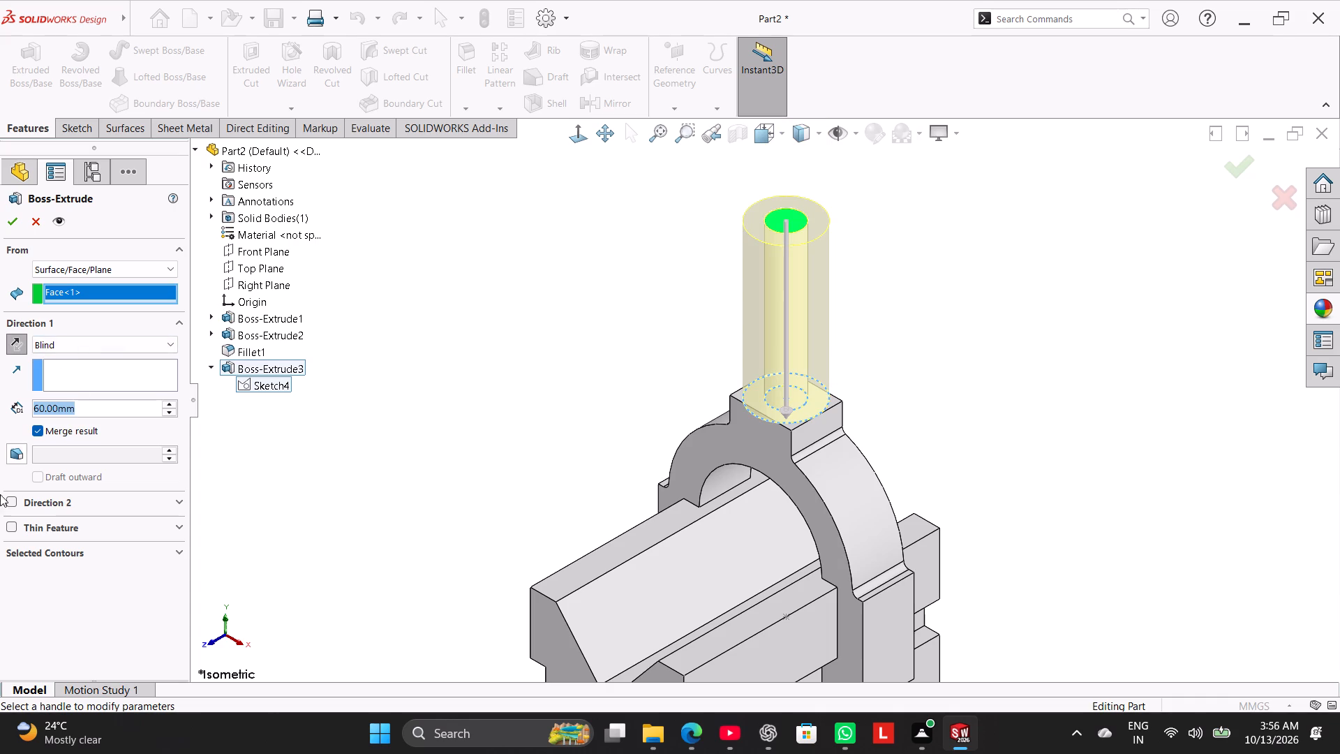
text(20)
key(Return)
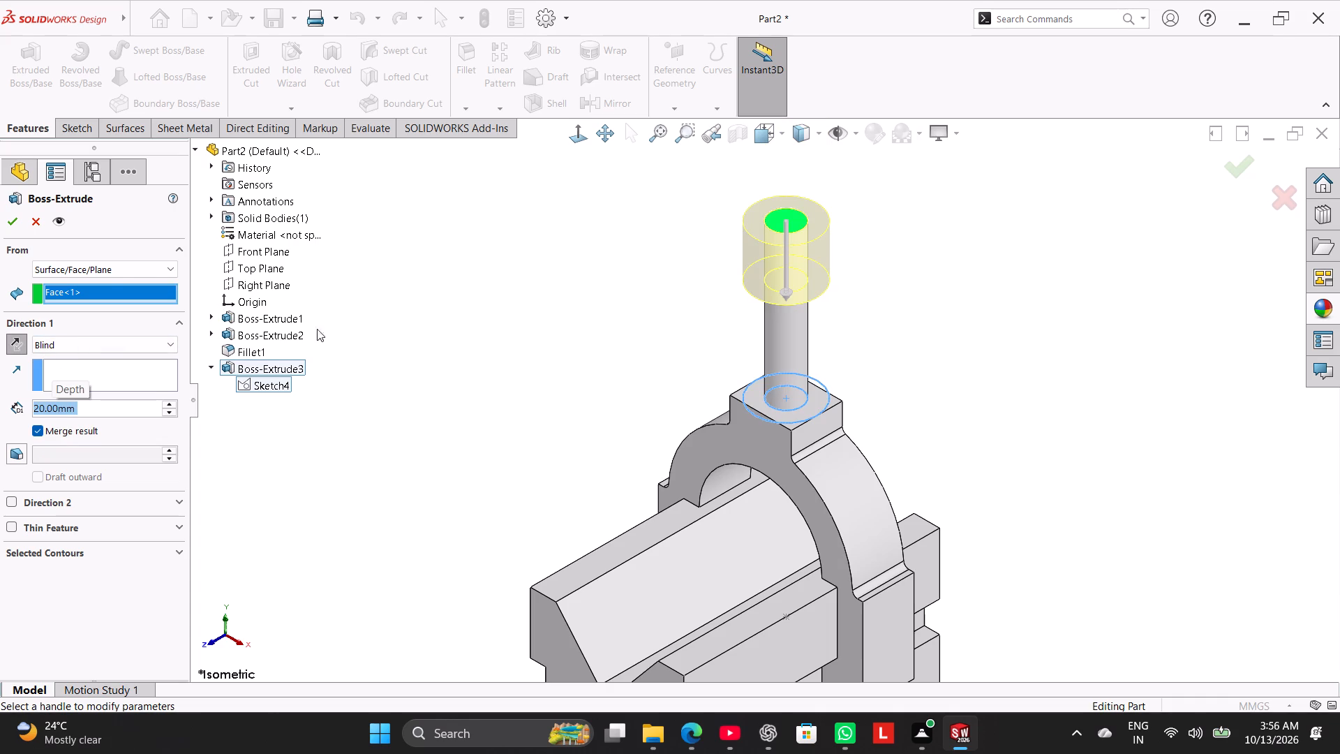
click(6, 222)
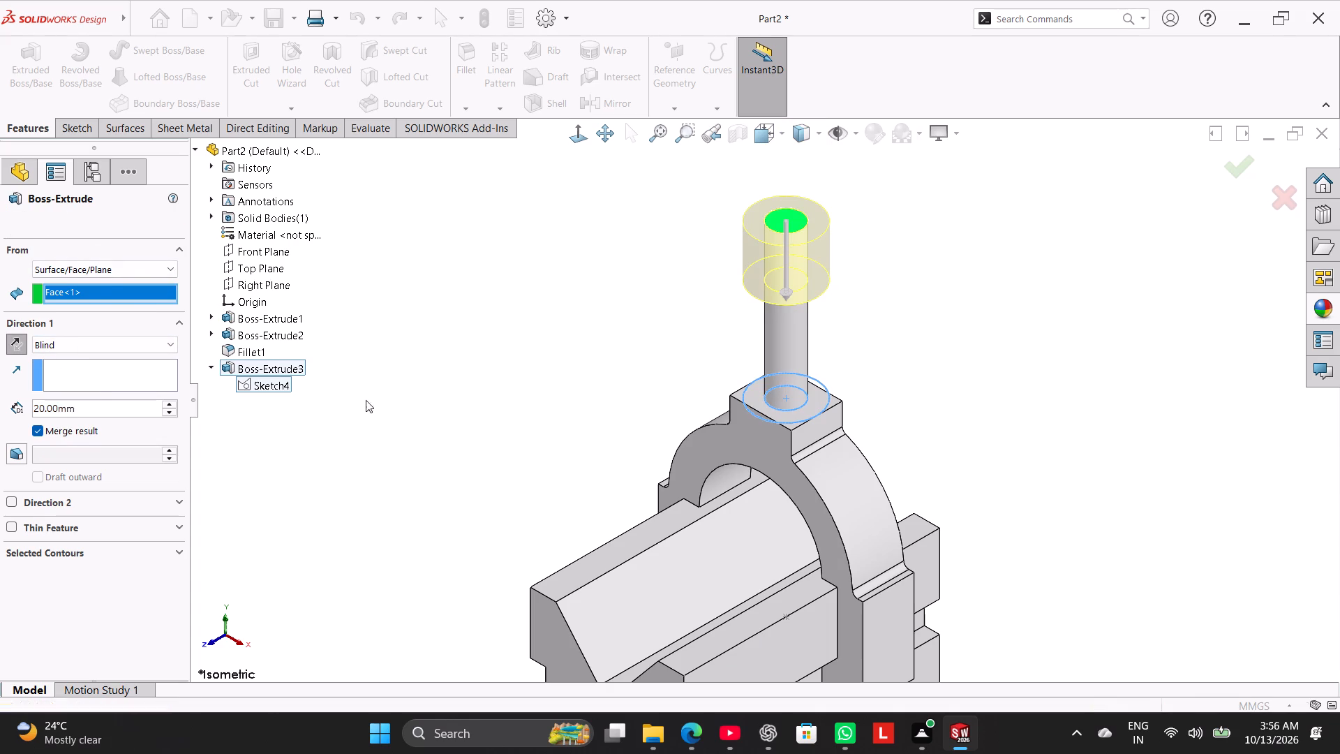
click(468, 397)
right_drag(464, 438, 754, 299)
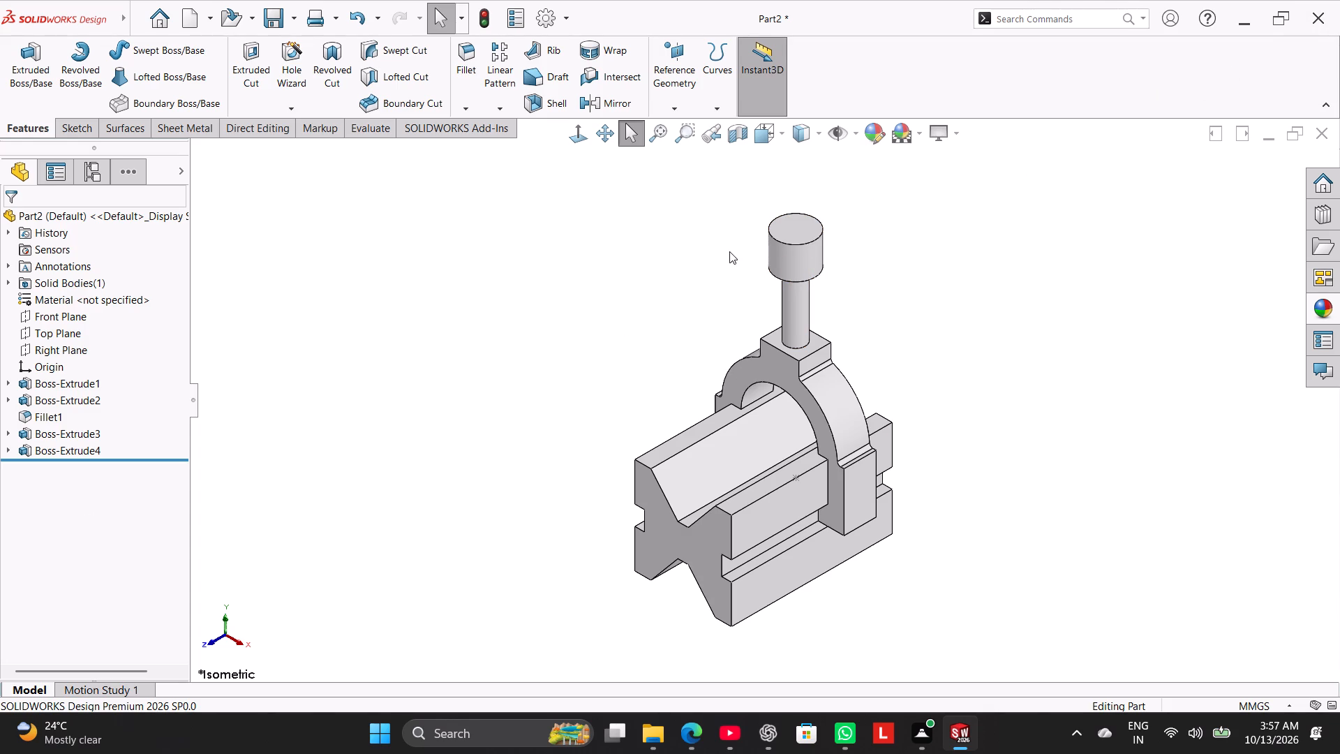
On the Right Plane, sketch a circle of about 4.6 mm radius inside the screw head, centred on the rod's axis.
scroll(733, 250, down, 3)
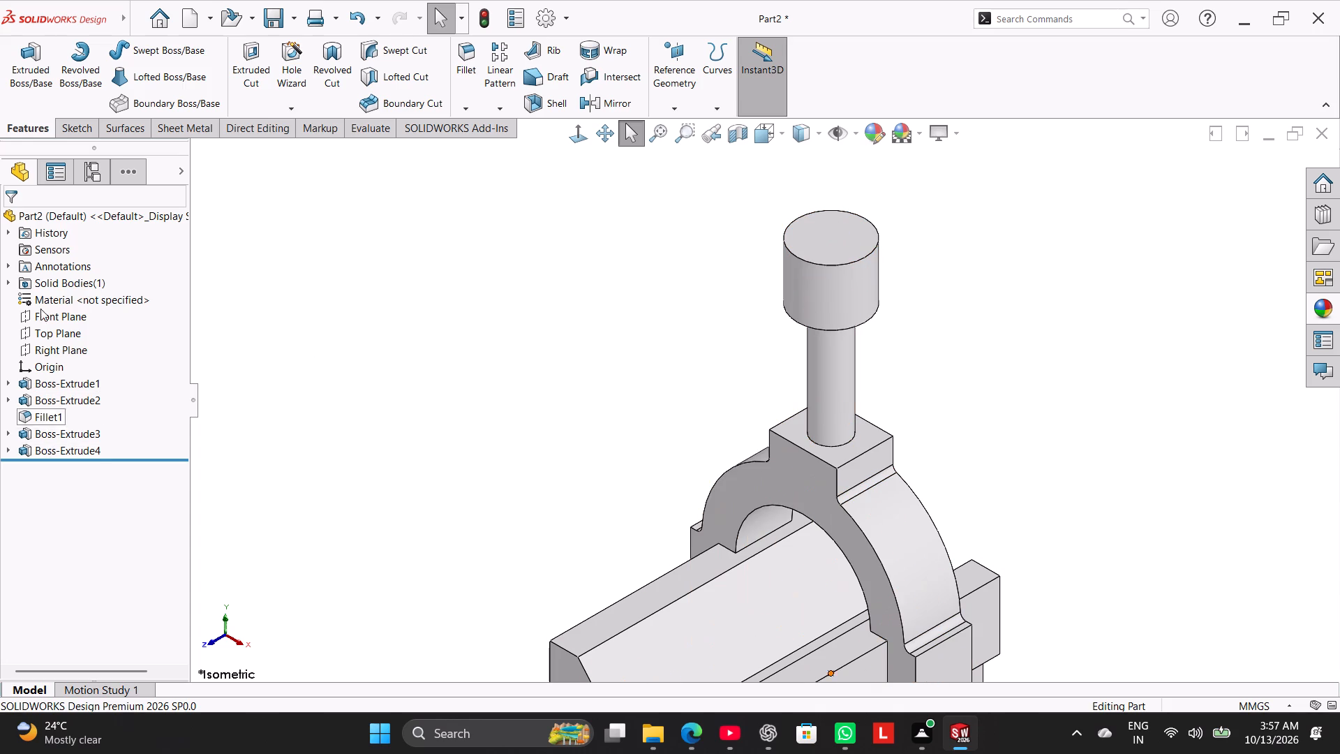
click(82, 126)
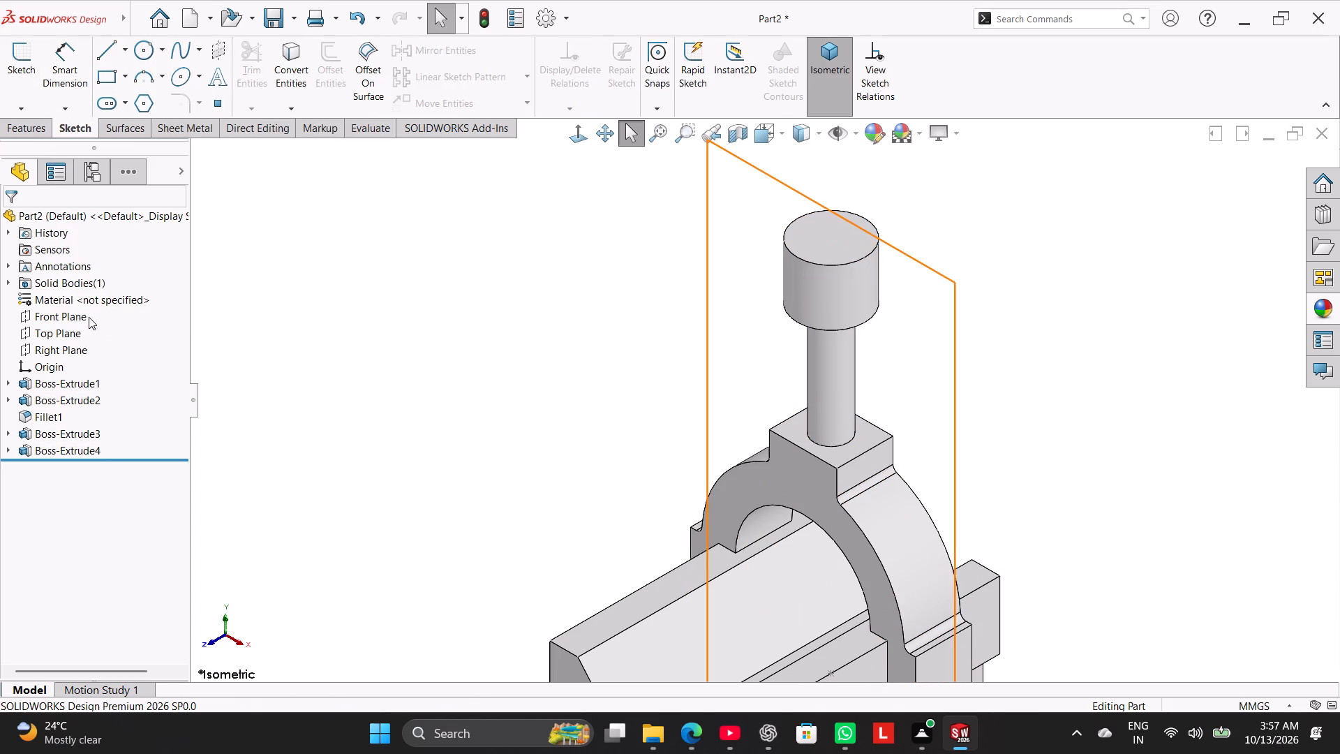
click(73, 350)
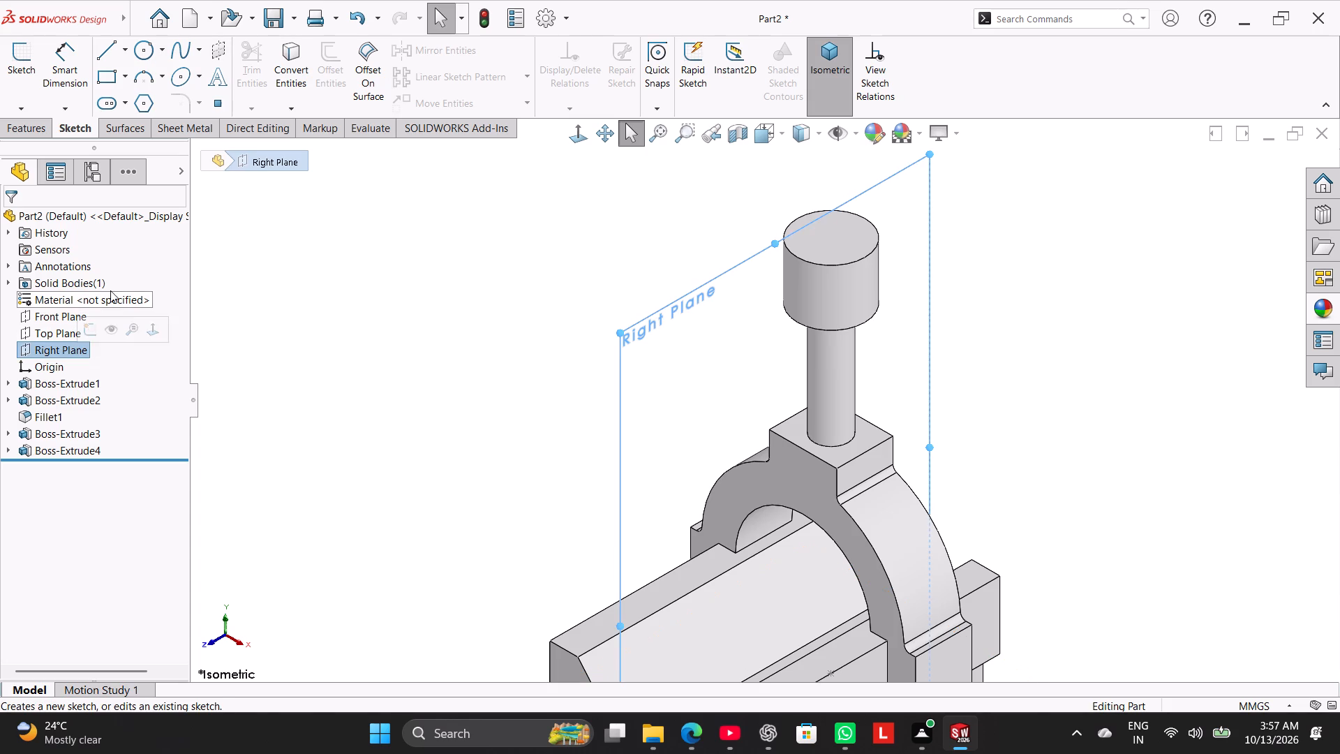
click(96, 329)
click(447, 286)
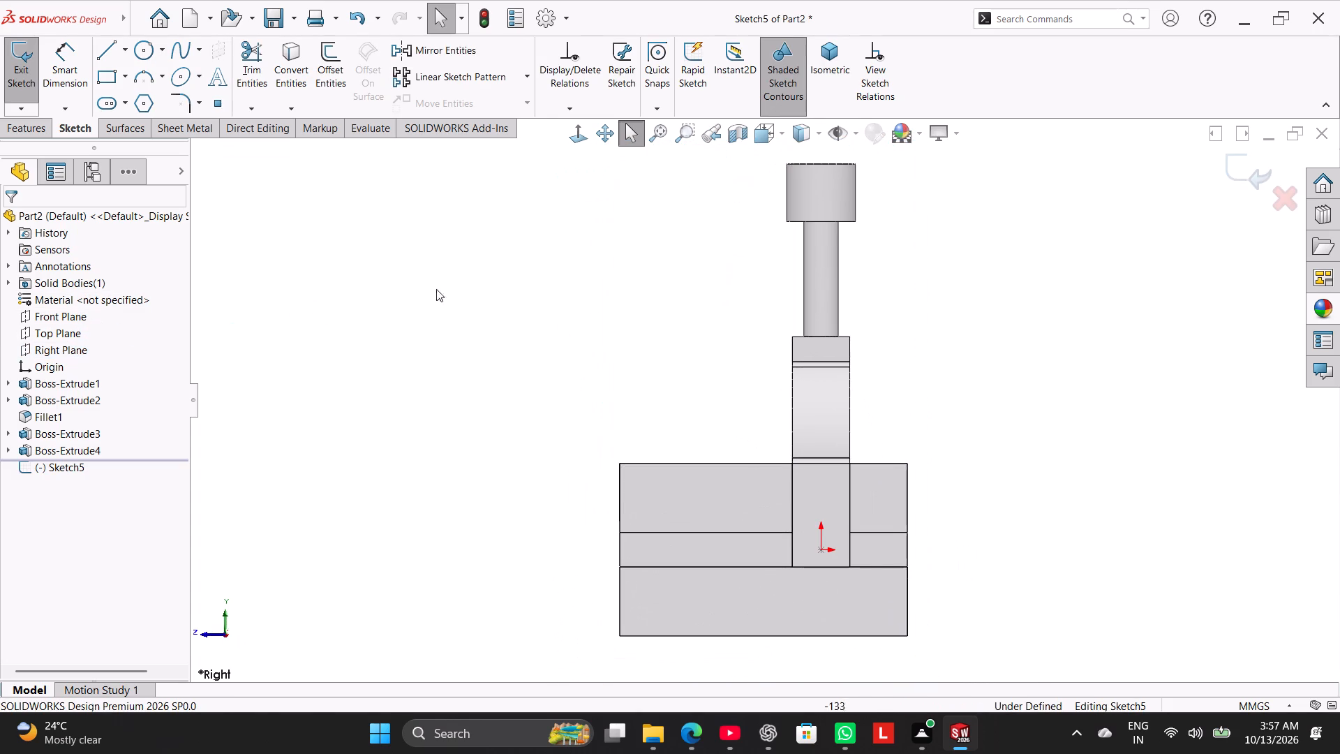
click(147, 52)
scroll(791, 188, down, 4)
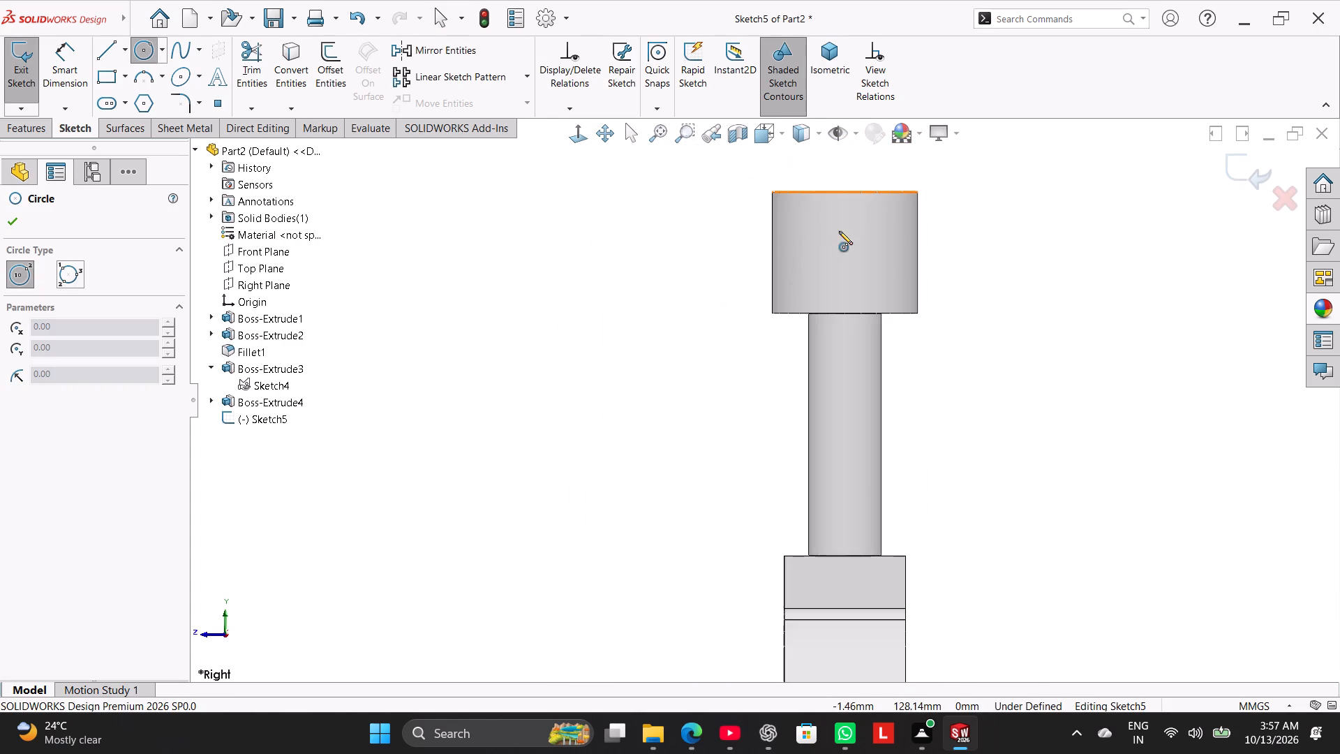
click(846, 245)
click(865, 264)
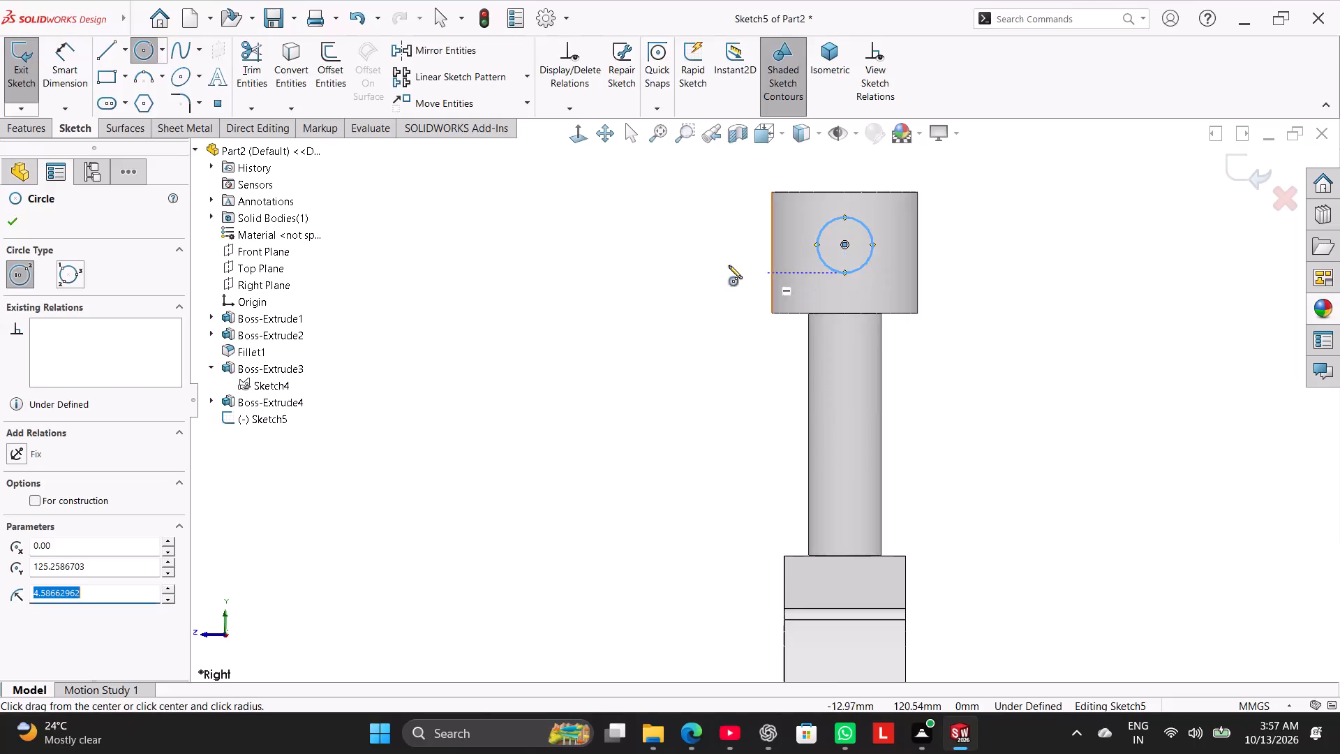
right_drag(679, 261, 689, 261)
click(715, 272)
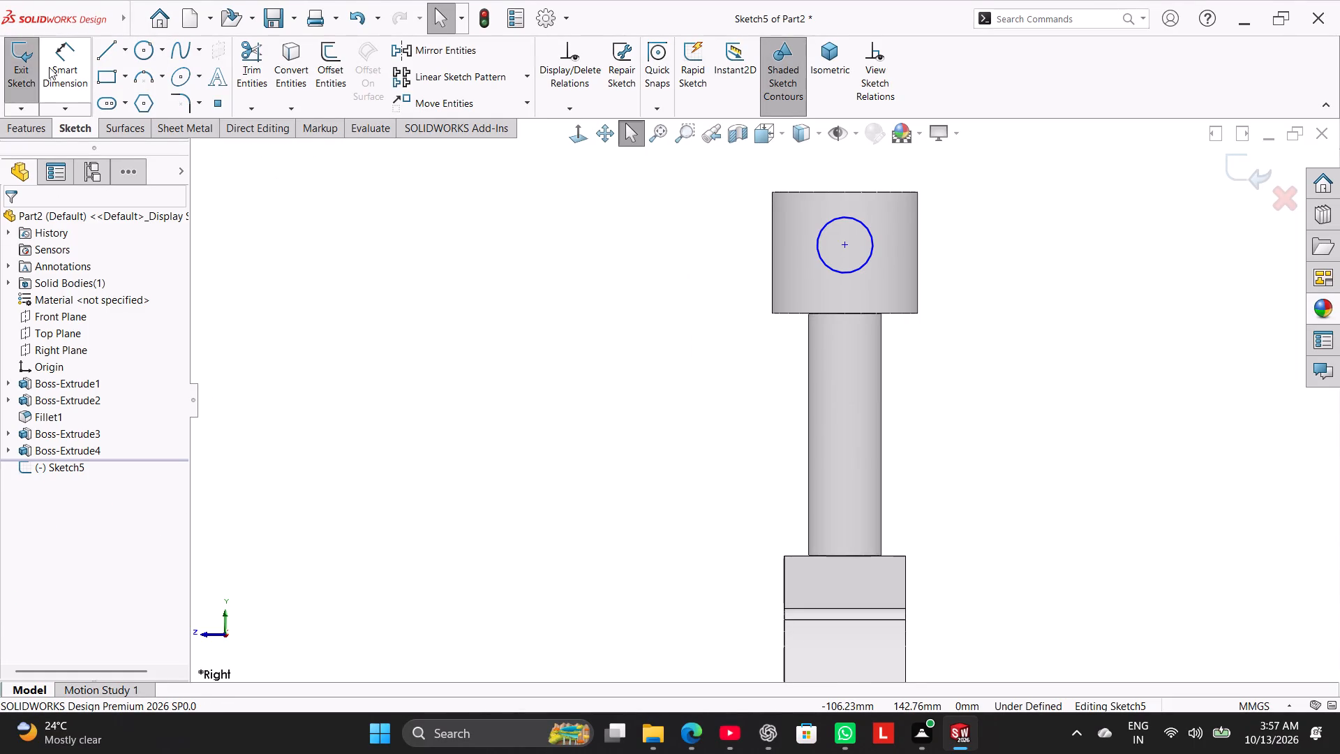
Dimension the circle's centre 10 mm below the top edge of the screw head.
click(54, 69)
click(844, 243)
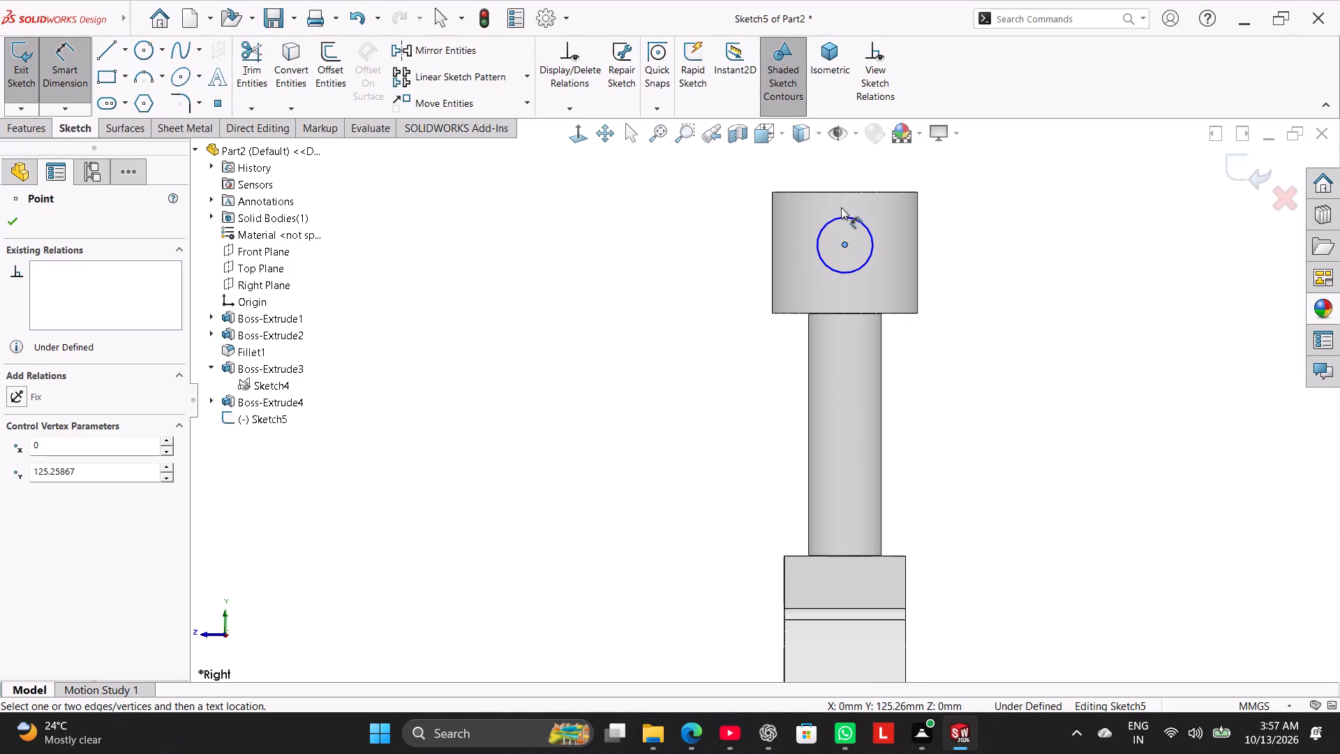
click(839, 193)
click(679, 221)
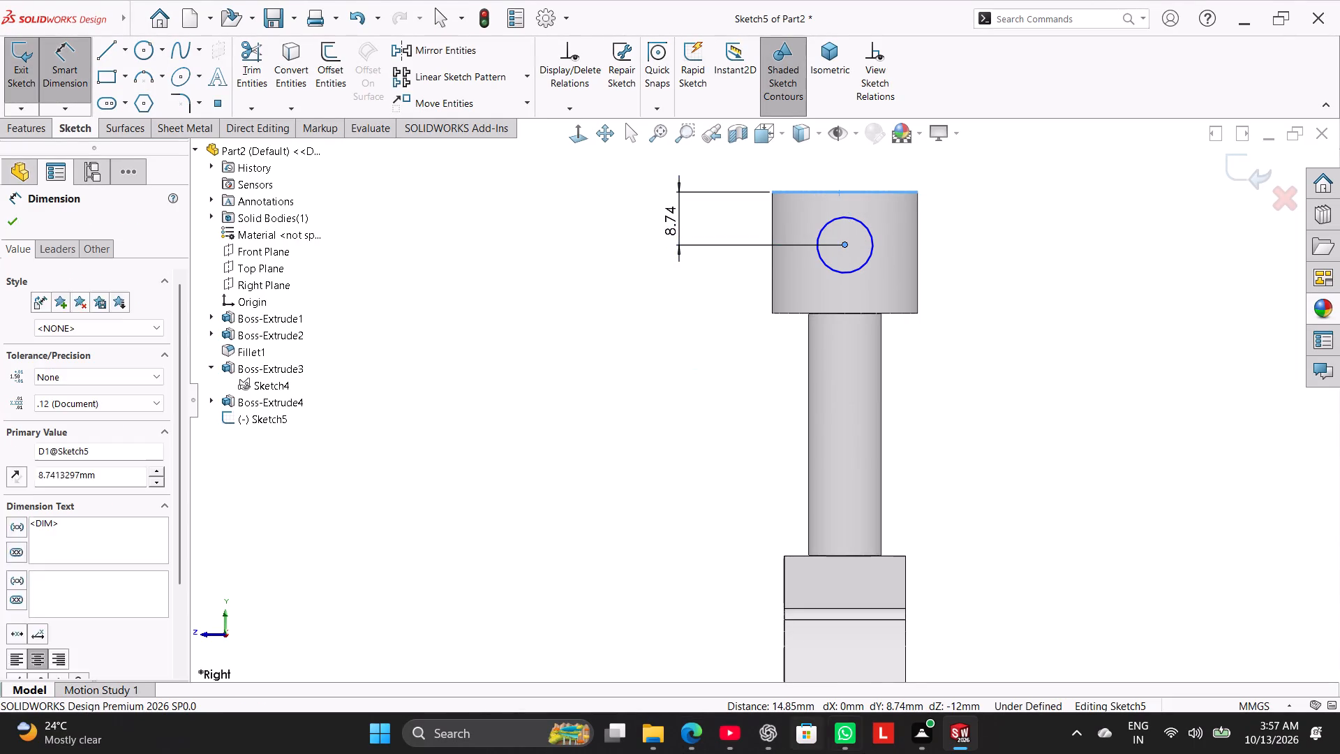
key(1)
key(0)
key(Return)
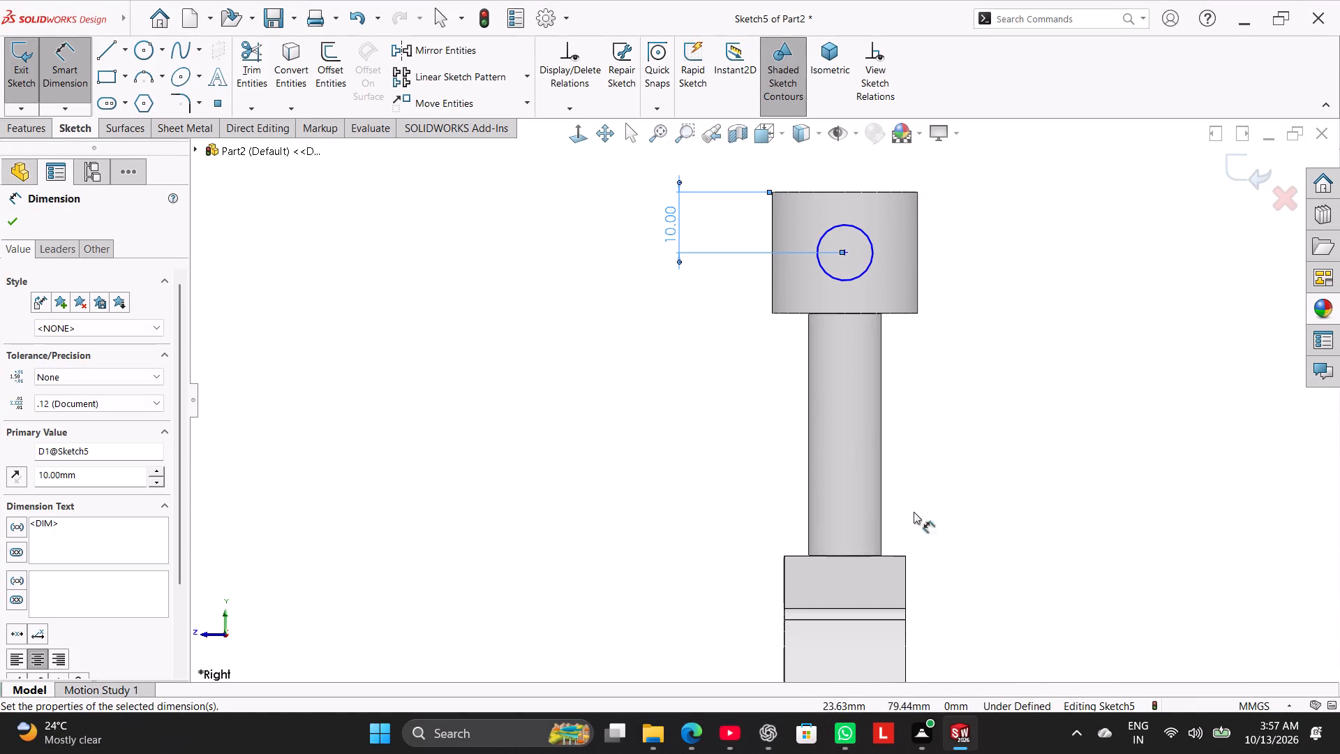
scroll(831, 473, up, 3)
scroll(829, 401, up, 3)
right_click(907, 364)
click(940, 414)
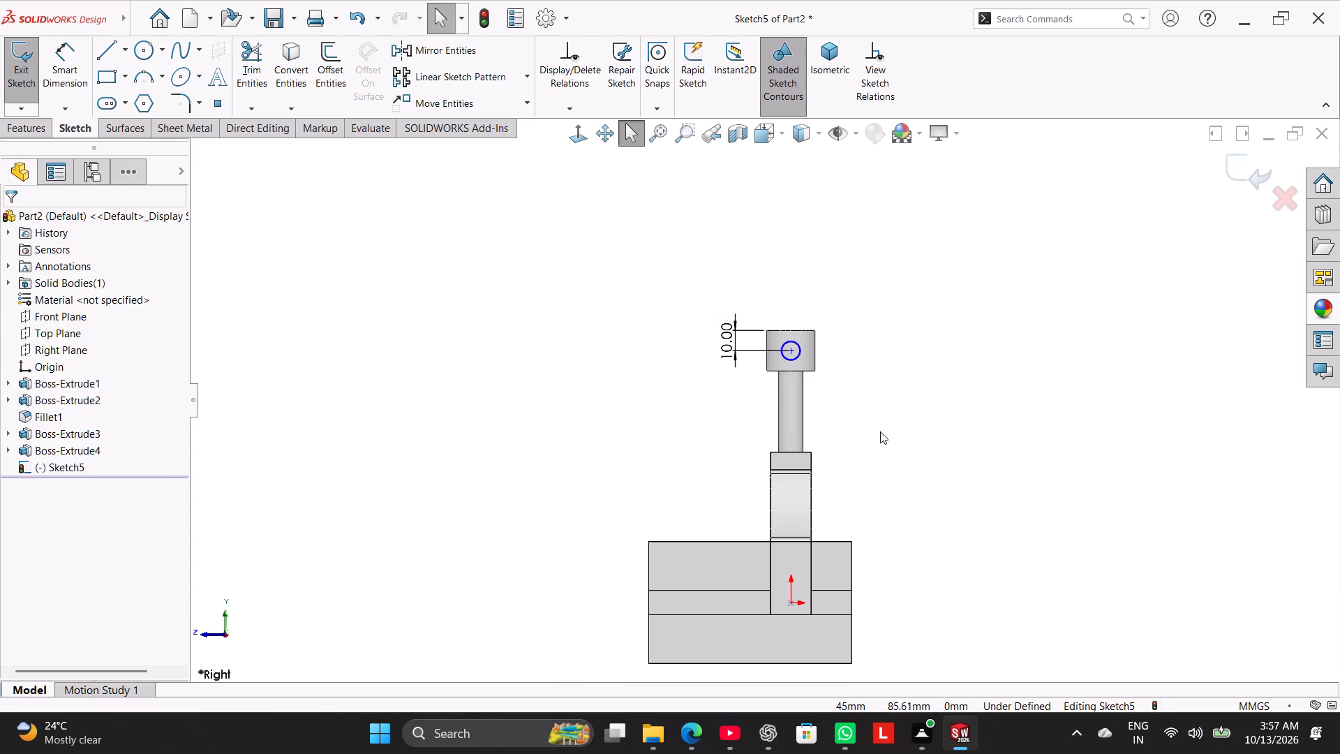
Add a Vertical relation between the circle's centre and the origin.
scroll(869, 420, down, 3)
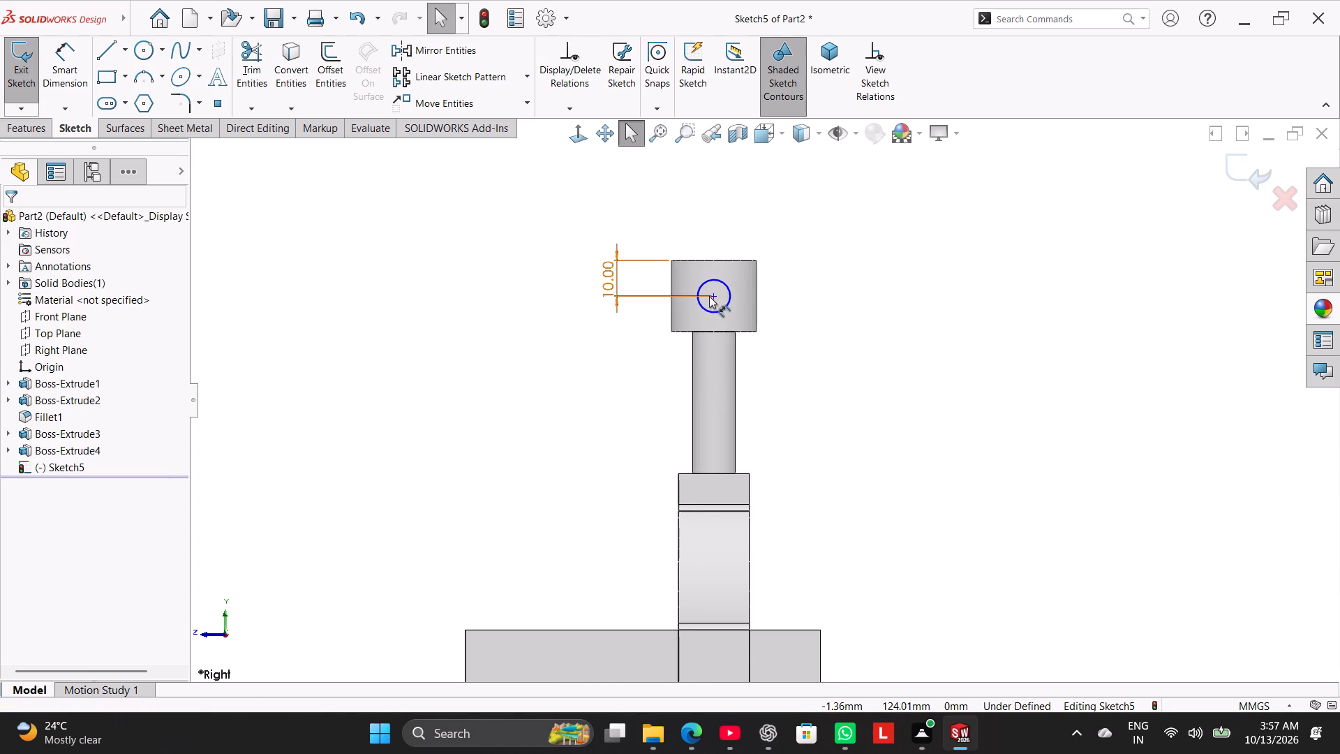
ctrl+click(711, 296)
ctrl+scroll(731, 450, up, 2)
ctrl+scroll(724, 529, down, 3)
ctrl+scroll(748, 667, up, 2)
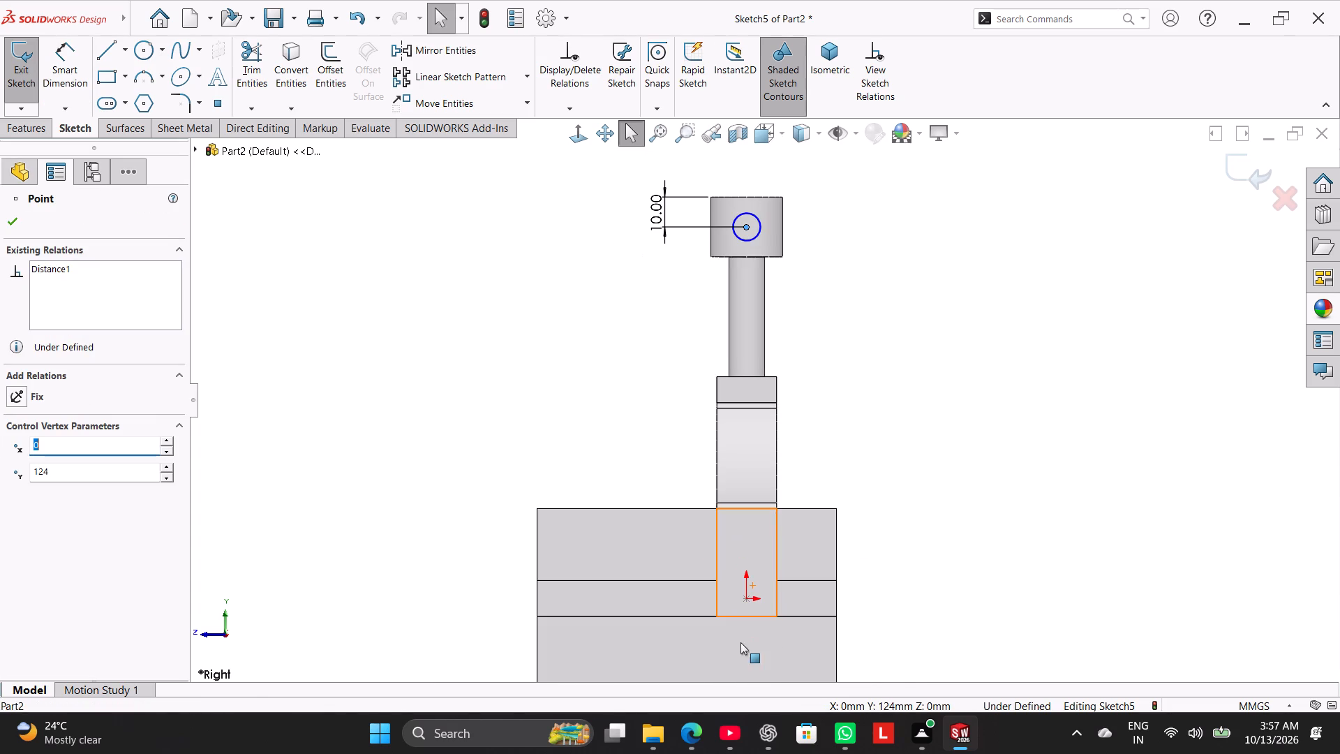
ctrl+click(747, 597)
click(50, 487)
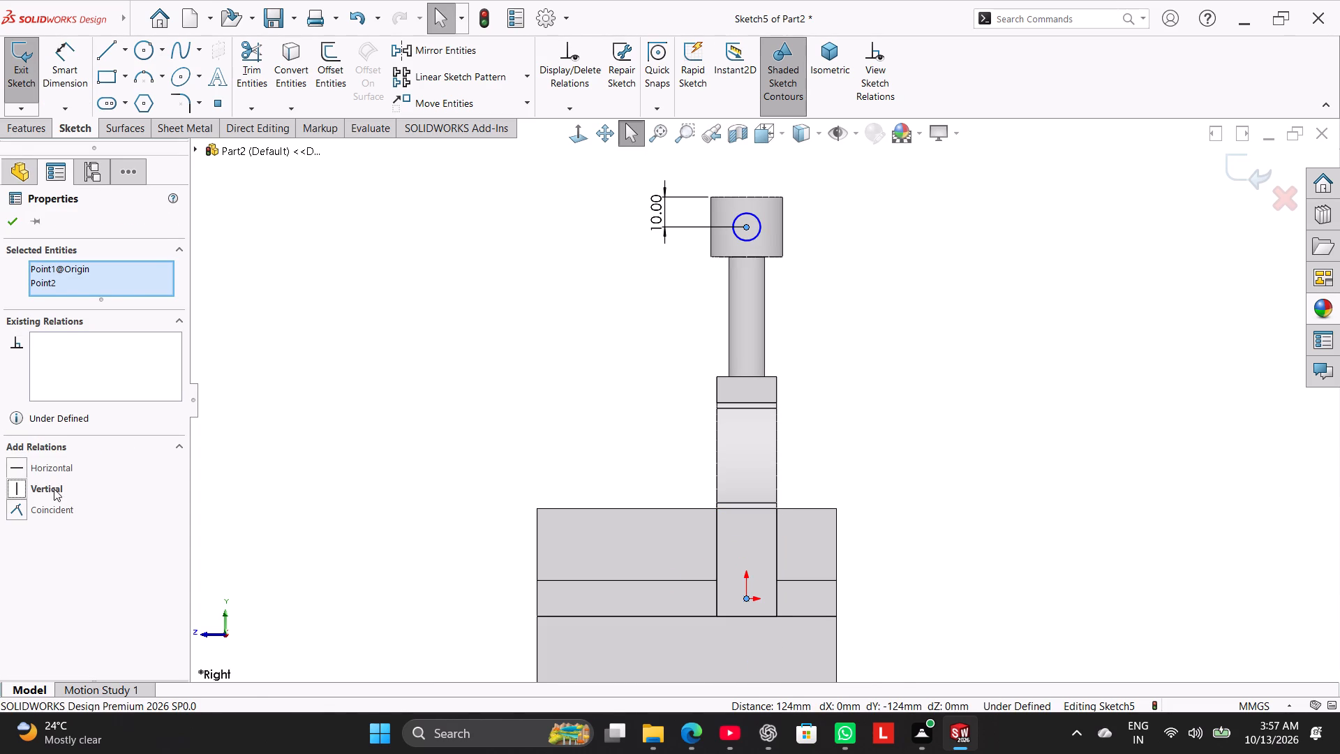
click(410, 331)
Dimension the circle in the screw head to 5 mm diameter.
click(82, 70)
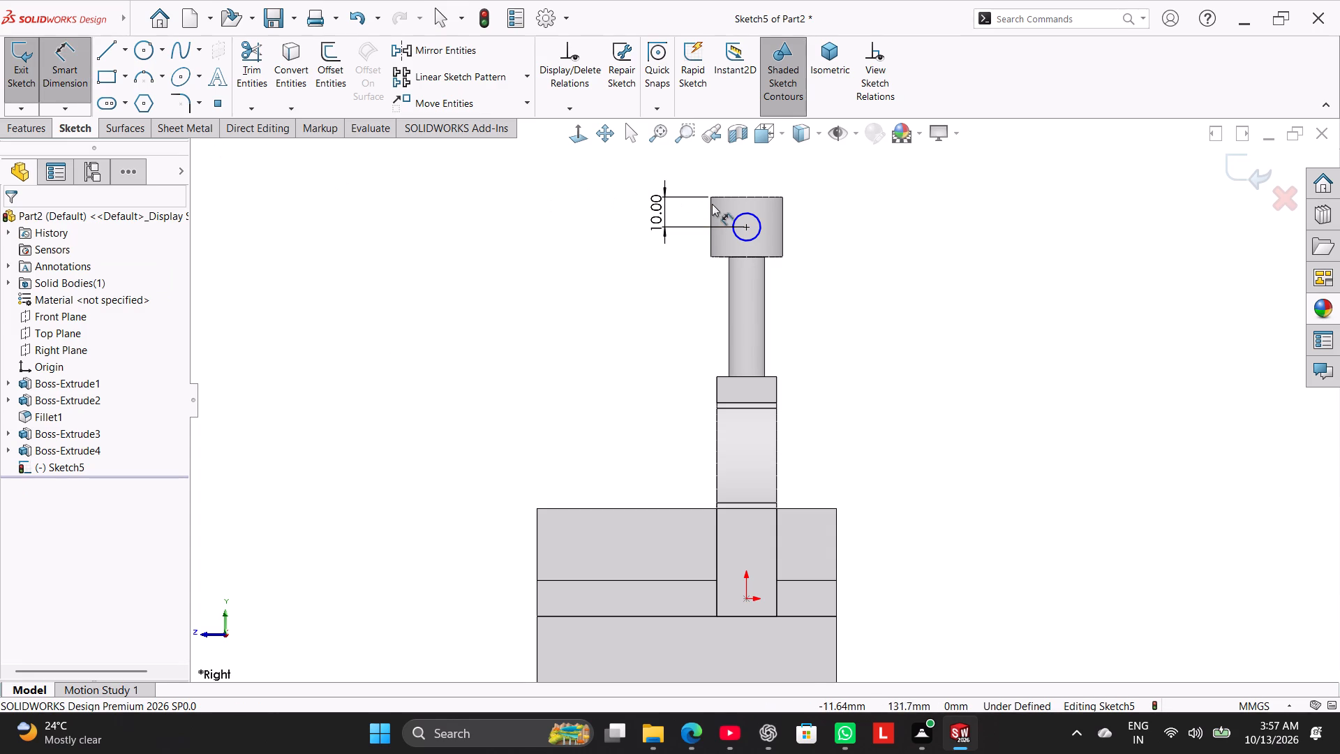
click(762, 222)
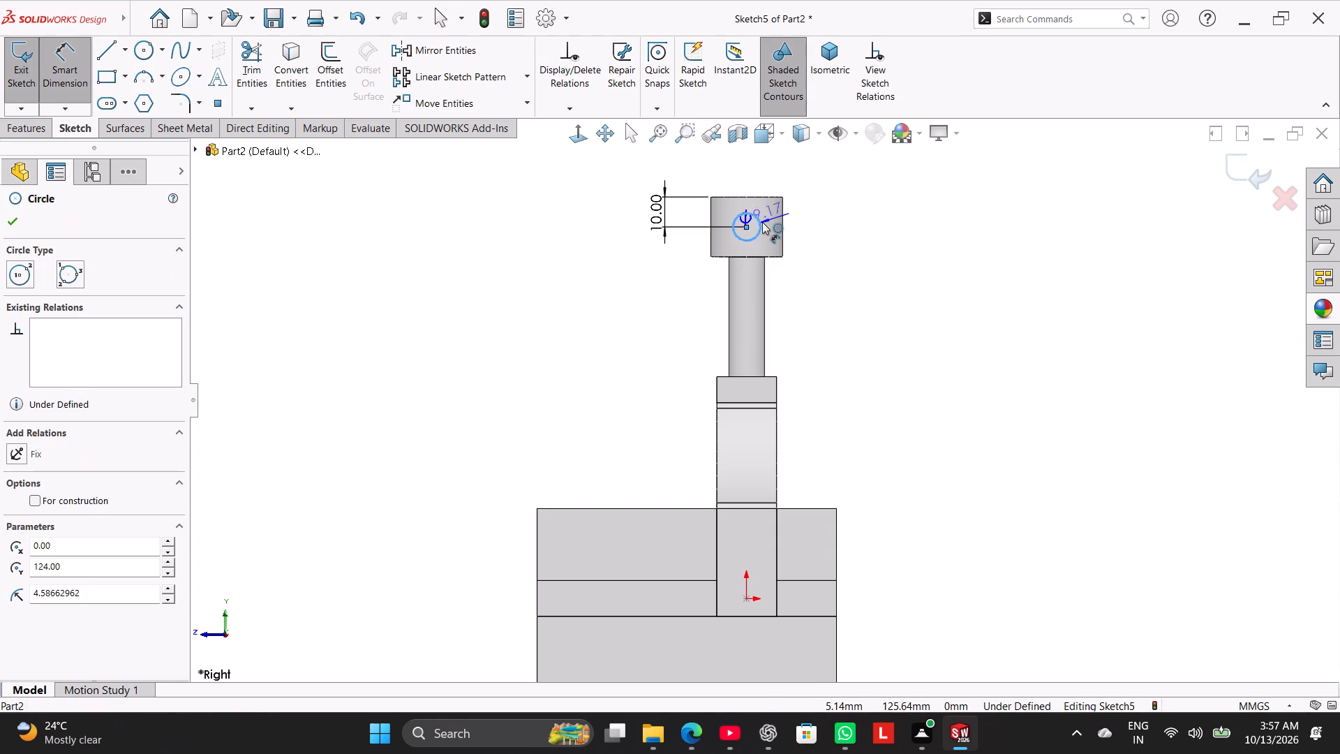
click(814, 179)
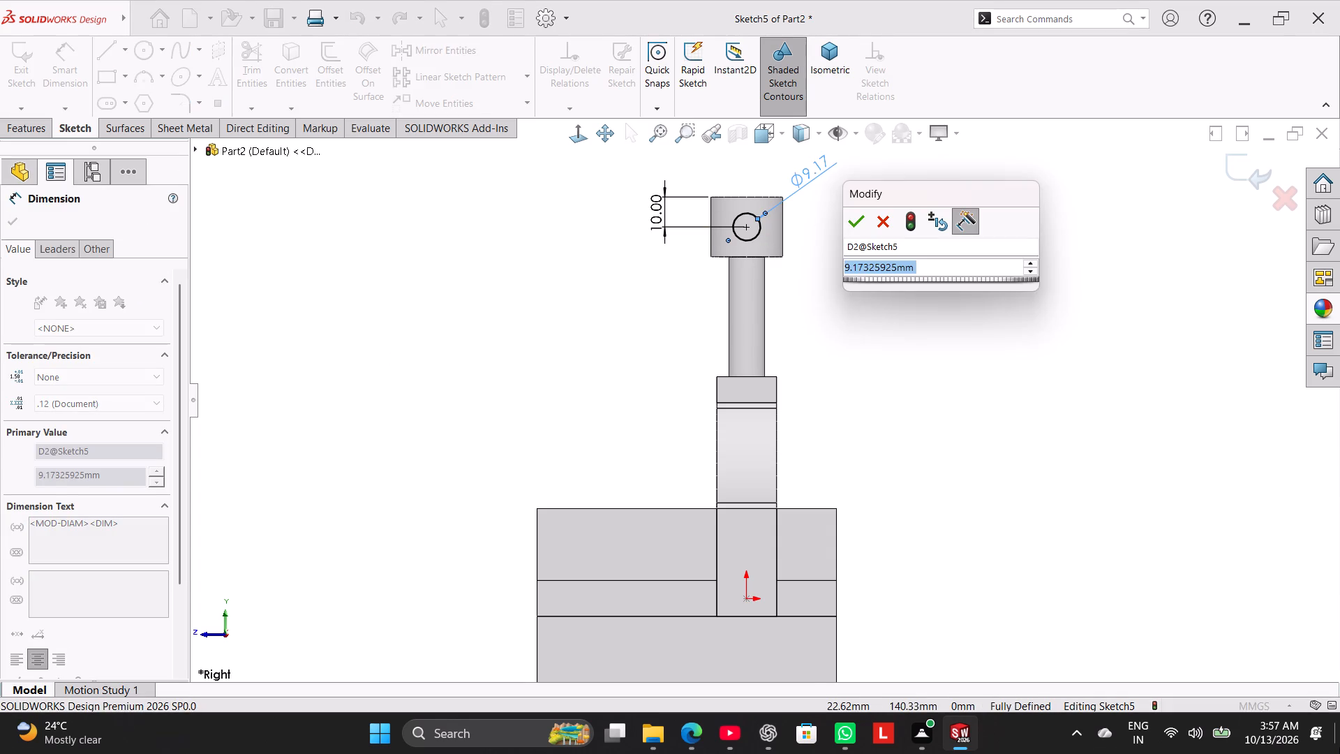
key(5)
key(Return)
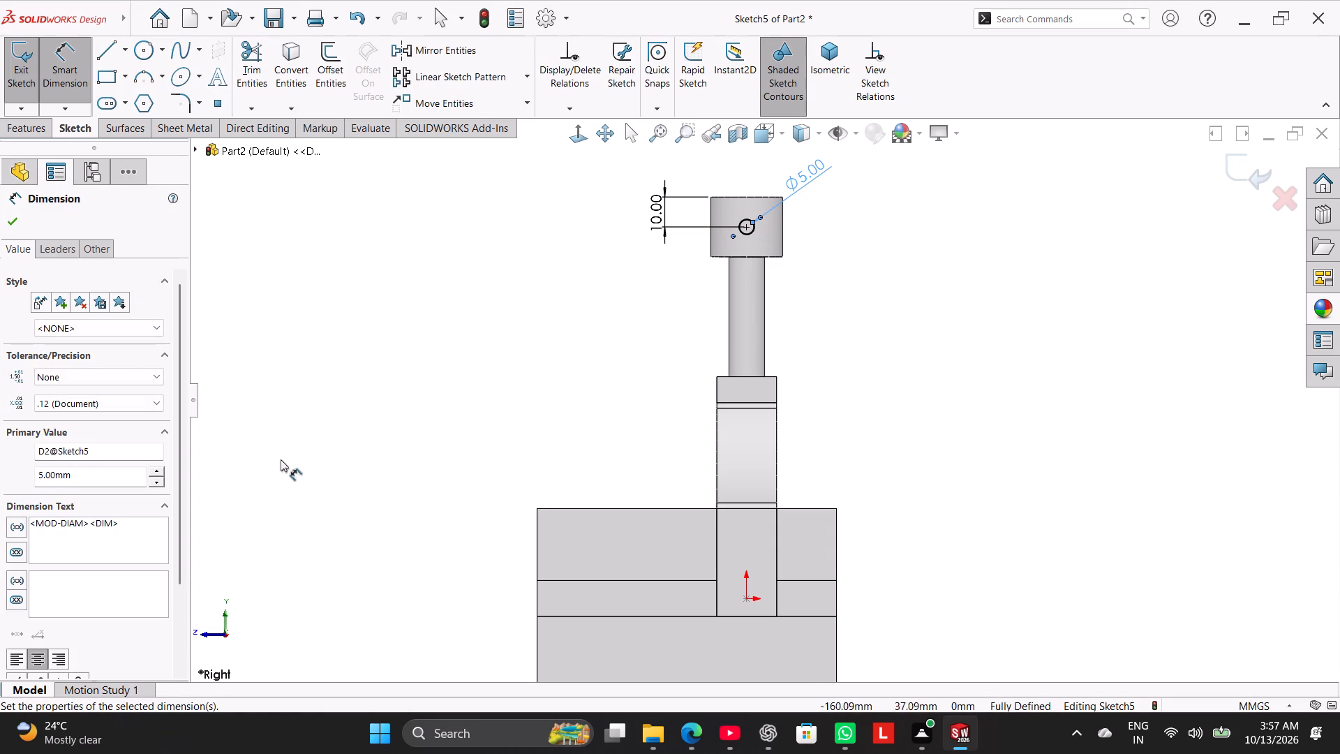
right_click(309, 406)
click(371, 448)
Extrude-cut the 5 mm circle Through All - Both to make the cross hole in the screw head.
middle_drag(384, 422, 514, 512)
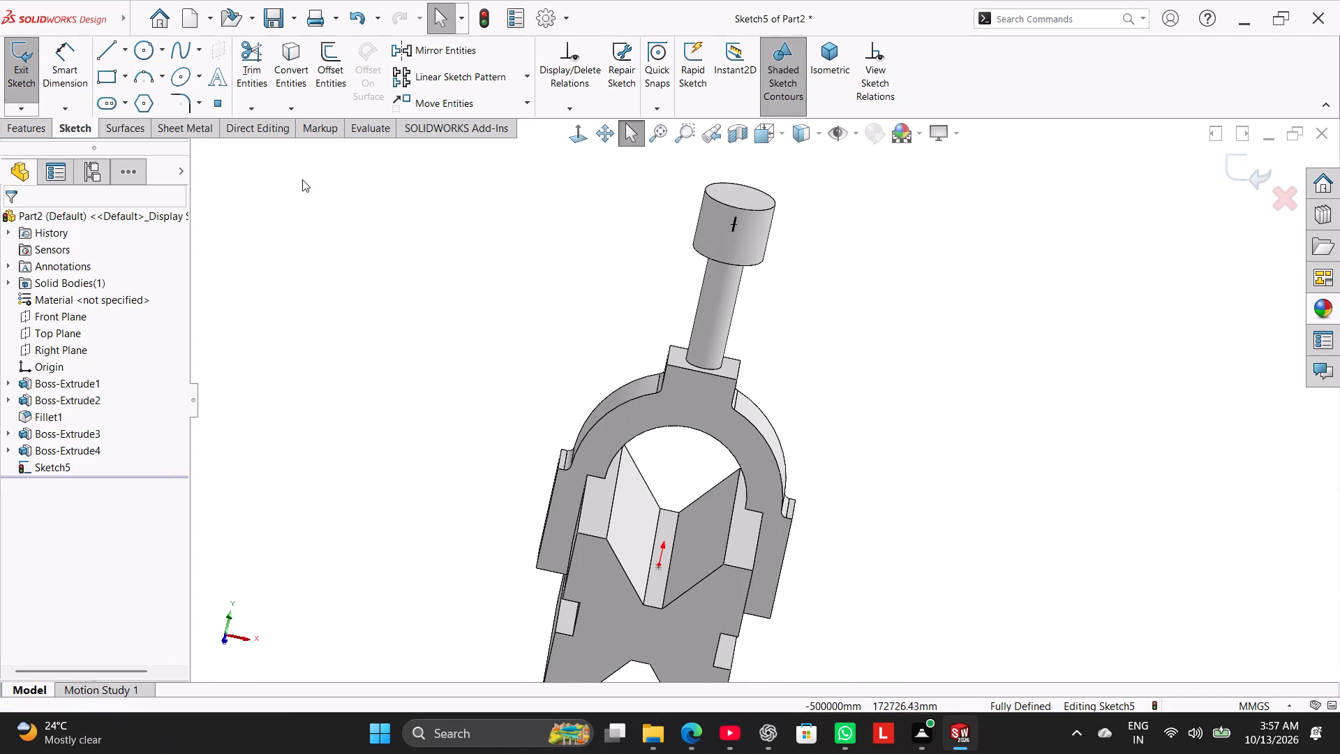
click(33, 135)
click(259, 77)
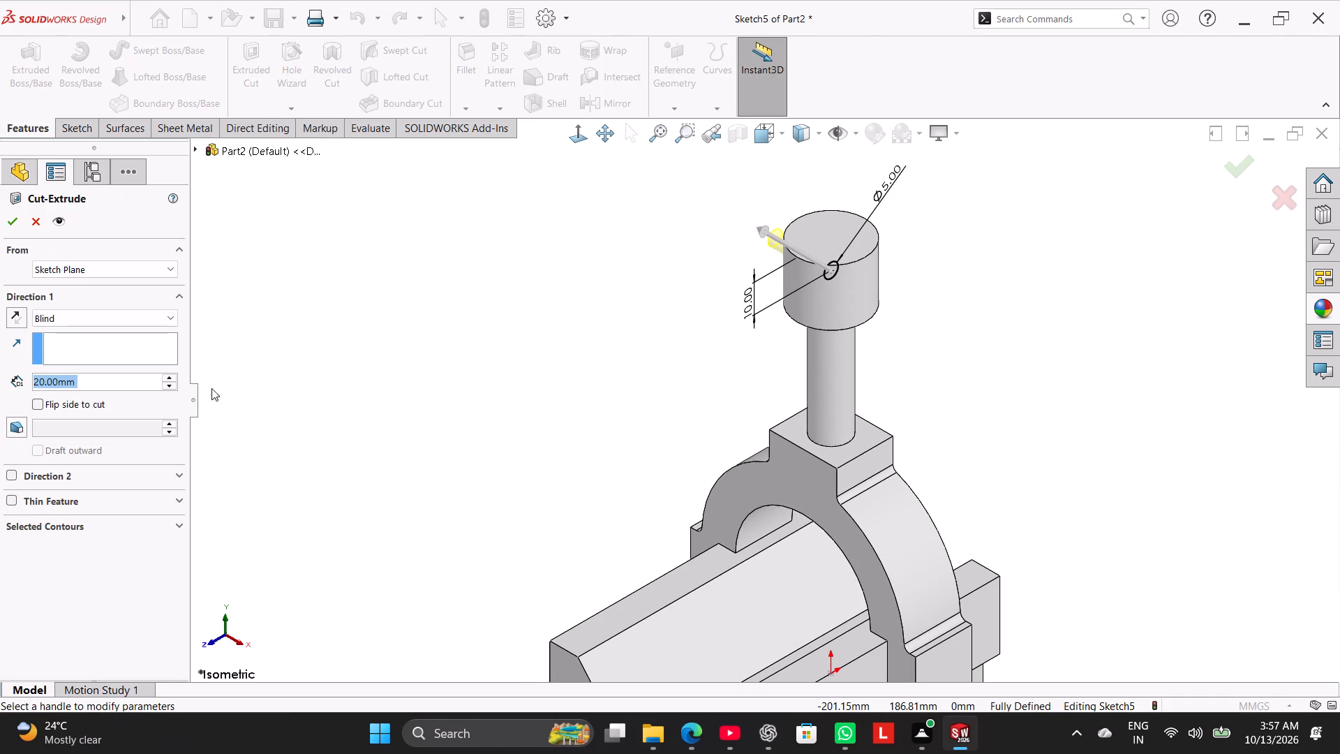
click(55, 310)
click(94, 355)
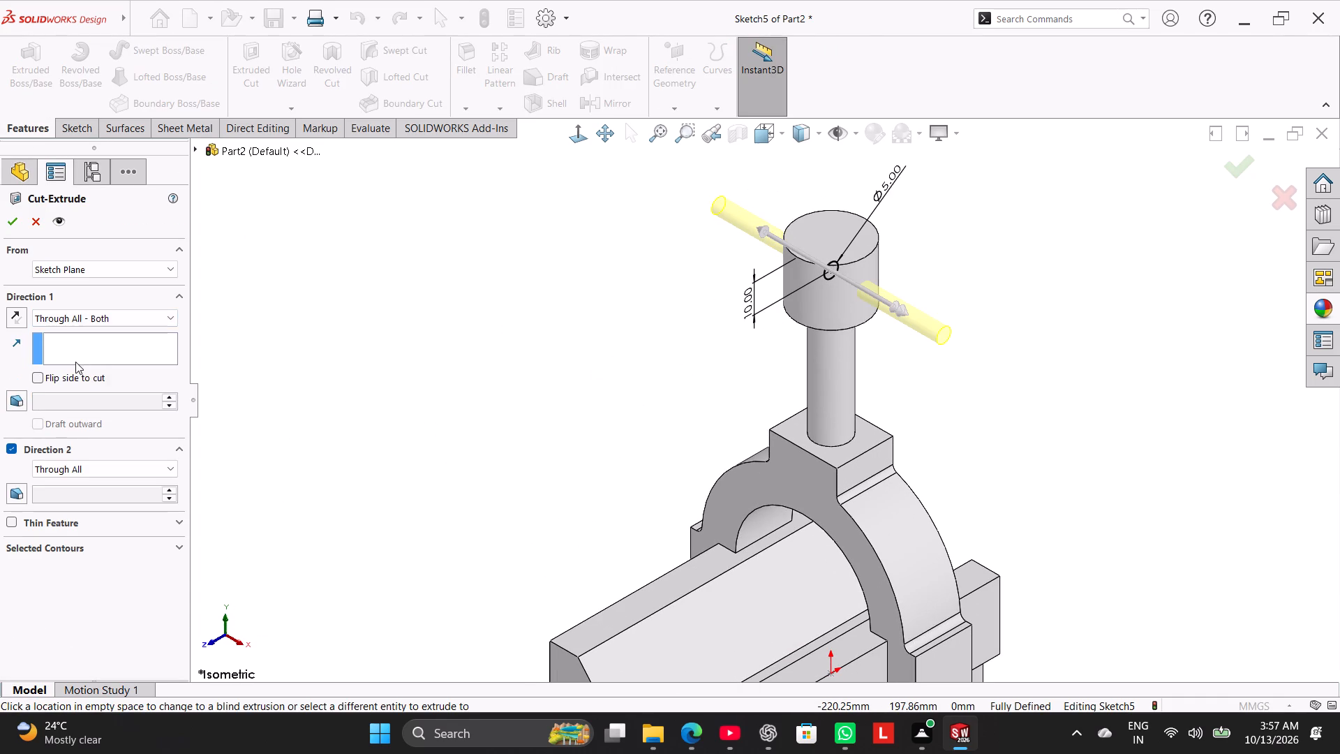
click(9, 223)
click(661, 297)
right_drag(535, 430, 858, 263)
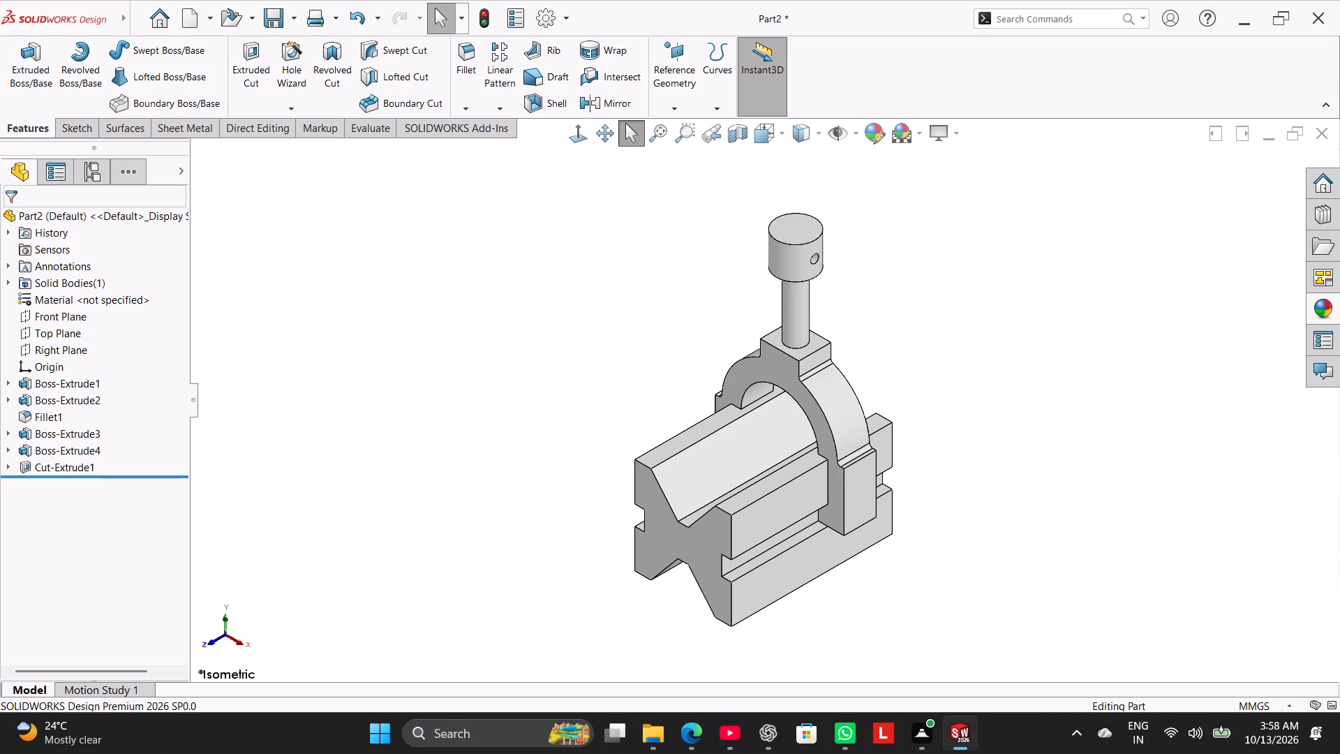
Measure the distance between the two outer side faces of the clamp's legs.
click(311, 128)
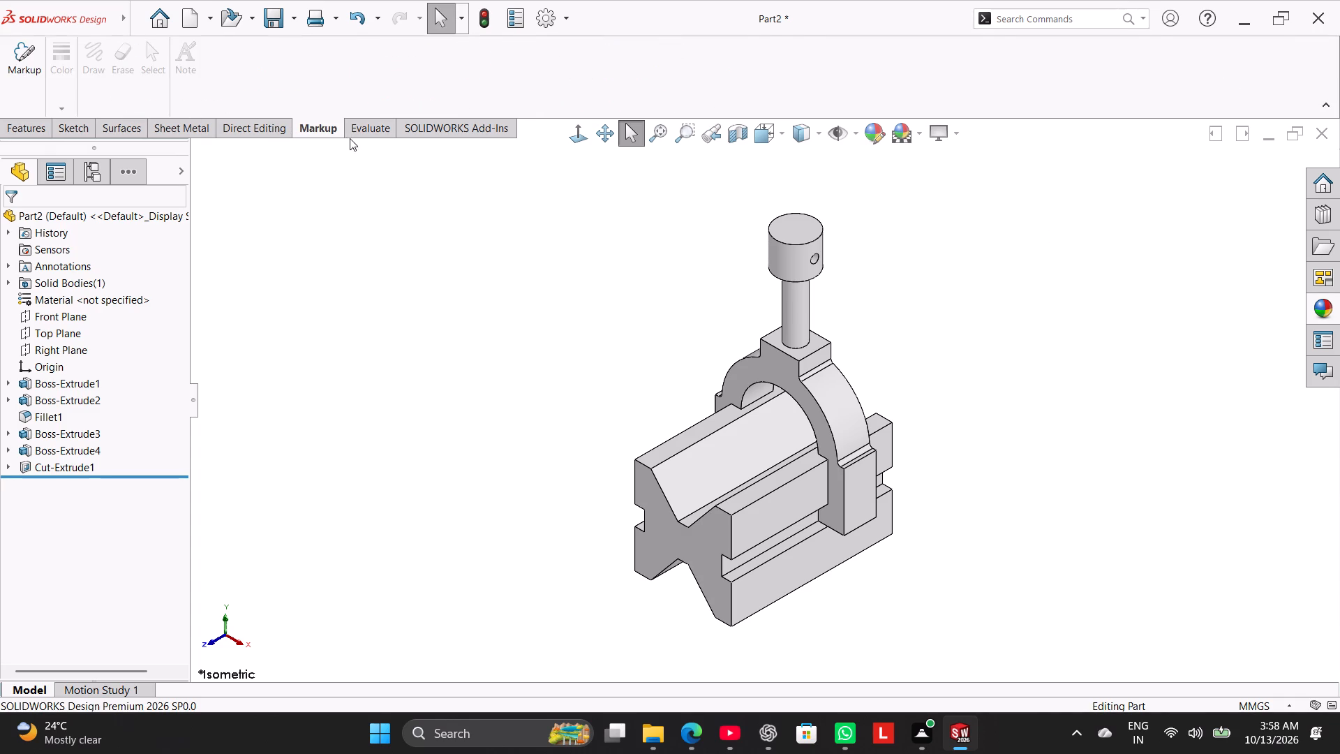
click(357, 133)
click(197, 51)
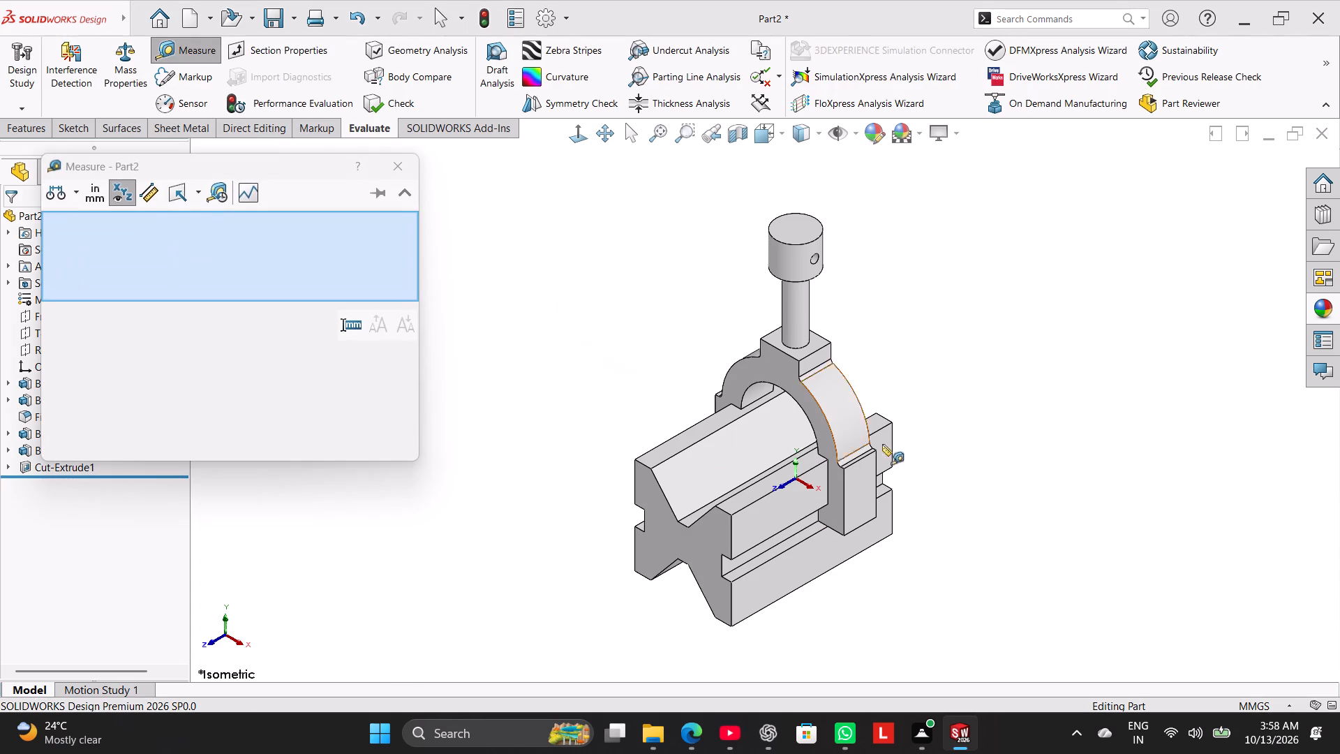
click(866, 486)
middle_drag(620, 330, 716, 430)
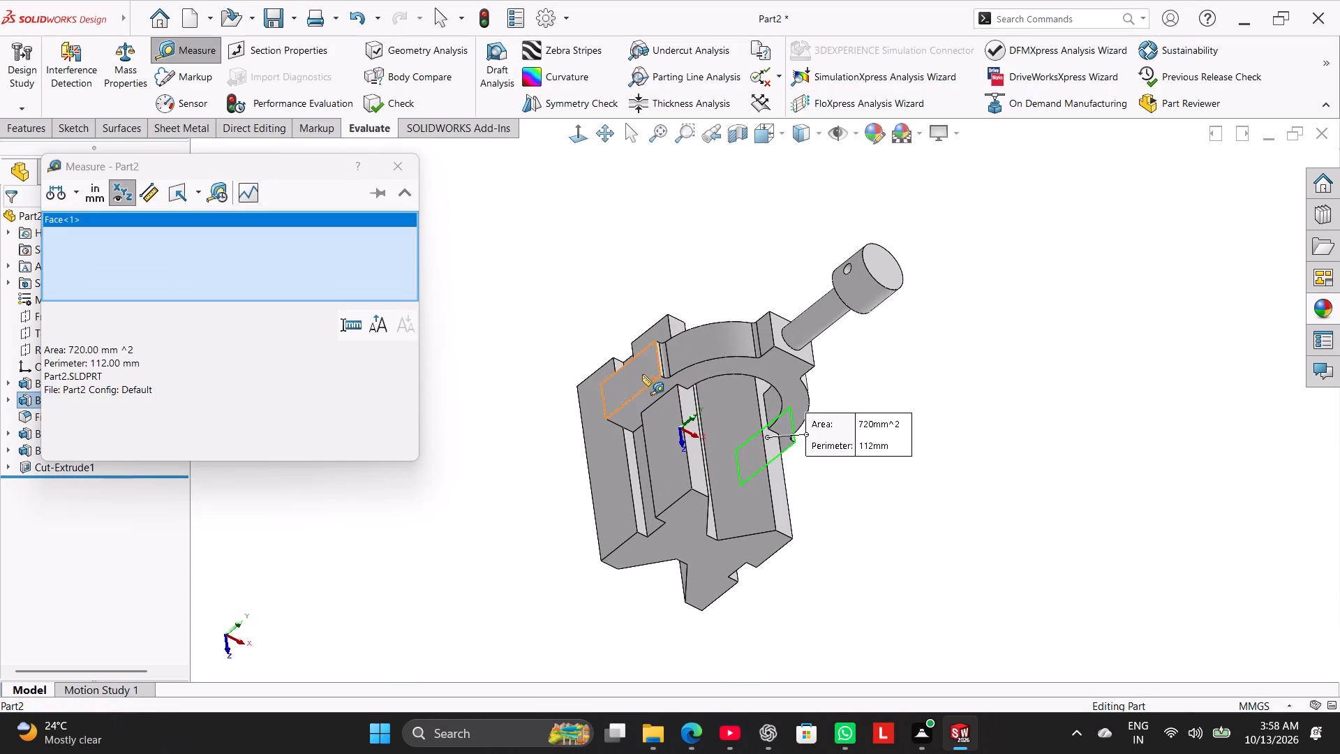
click(640, 374)
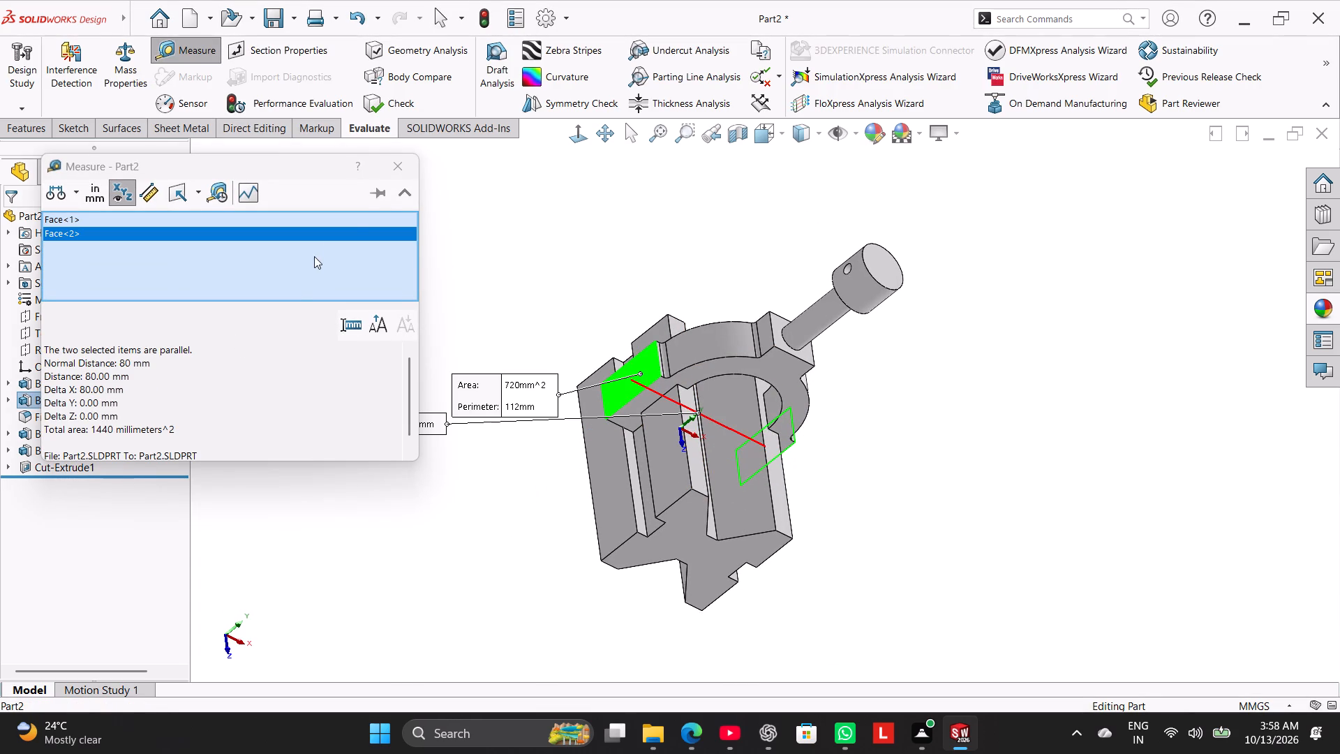
click(394, 173)
right_drag(396, 416, 522, 304)
click(432, 371)
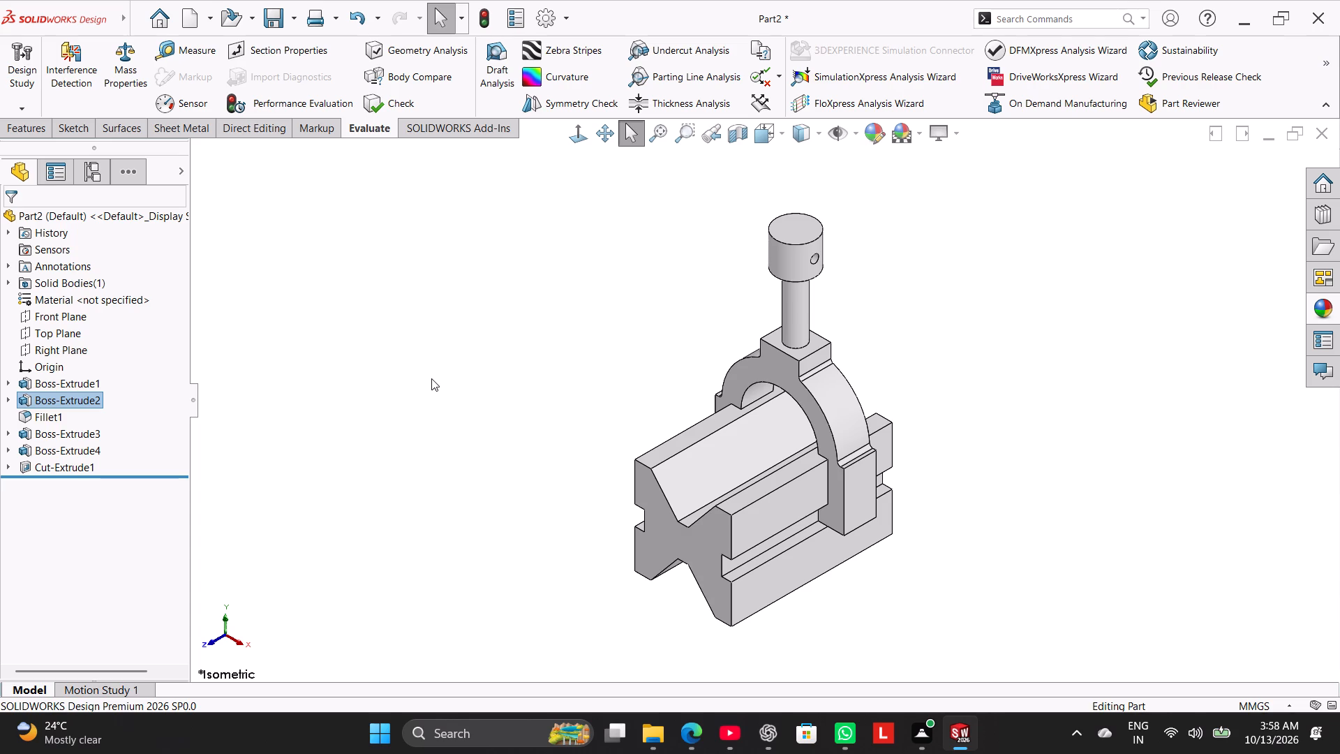
click(403, 371)
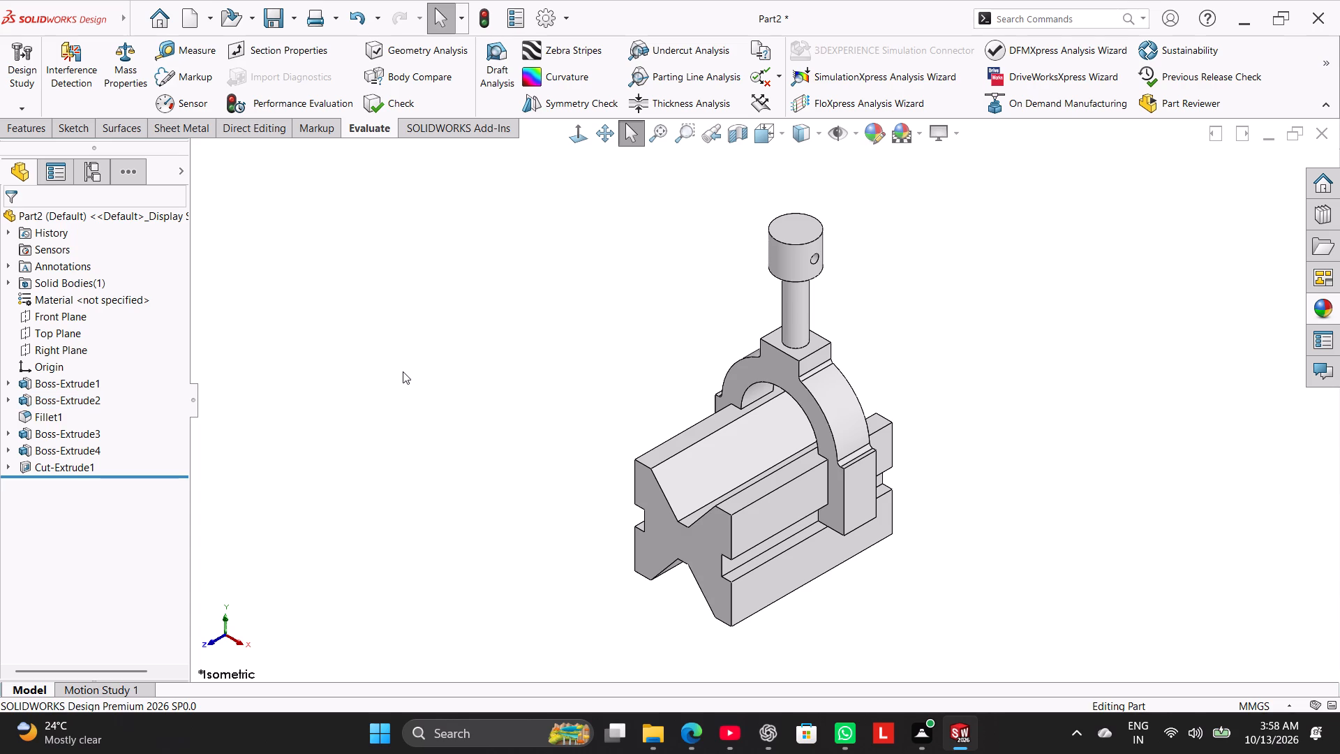
Save the part as "Arch Support Clamp Assembly" in the Worked folder, in SOLIDWORKS Part format.
click(57, 126)
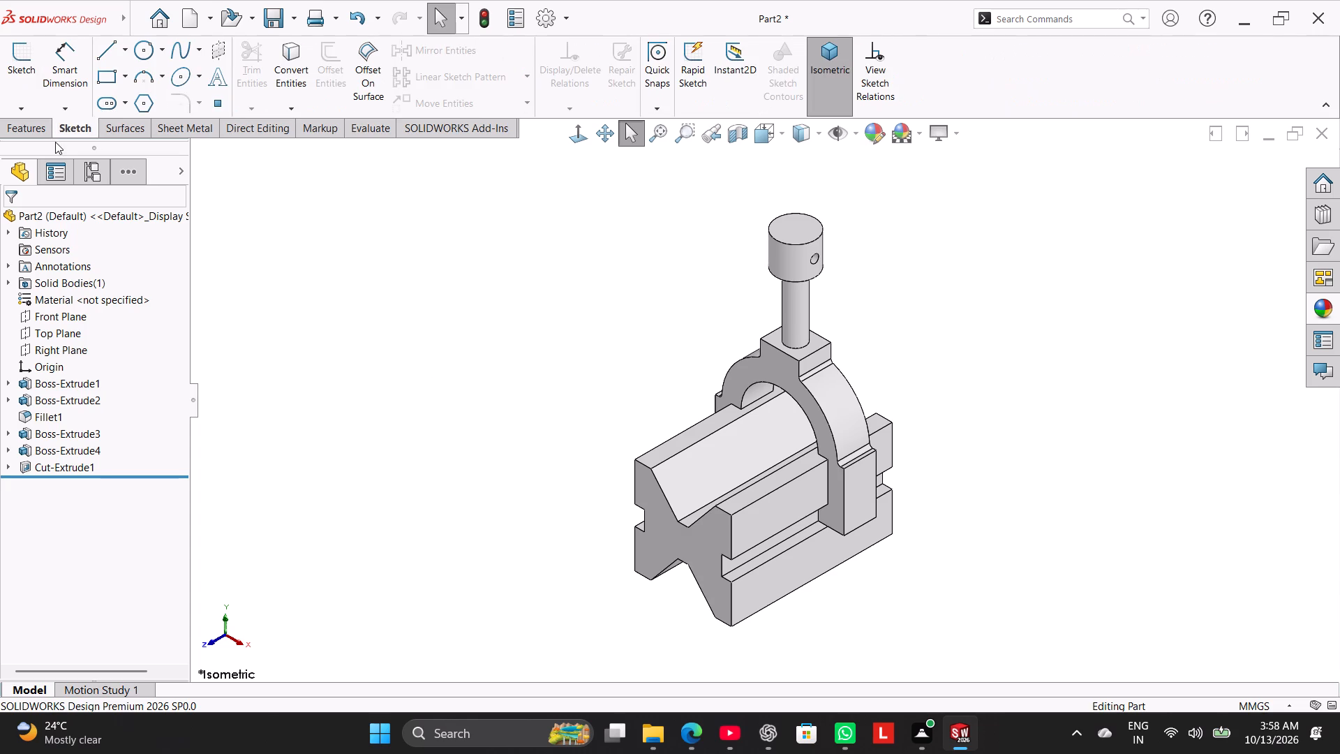
click(297, 17)
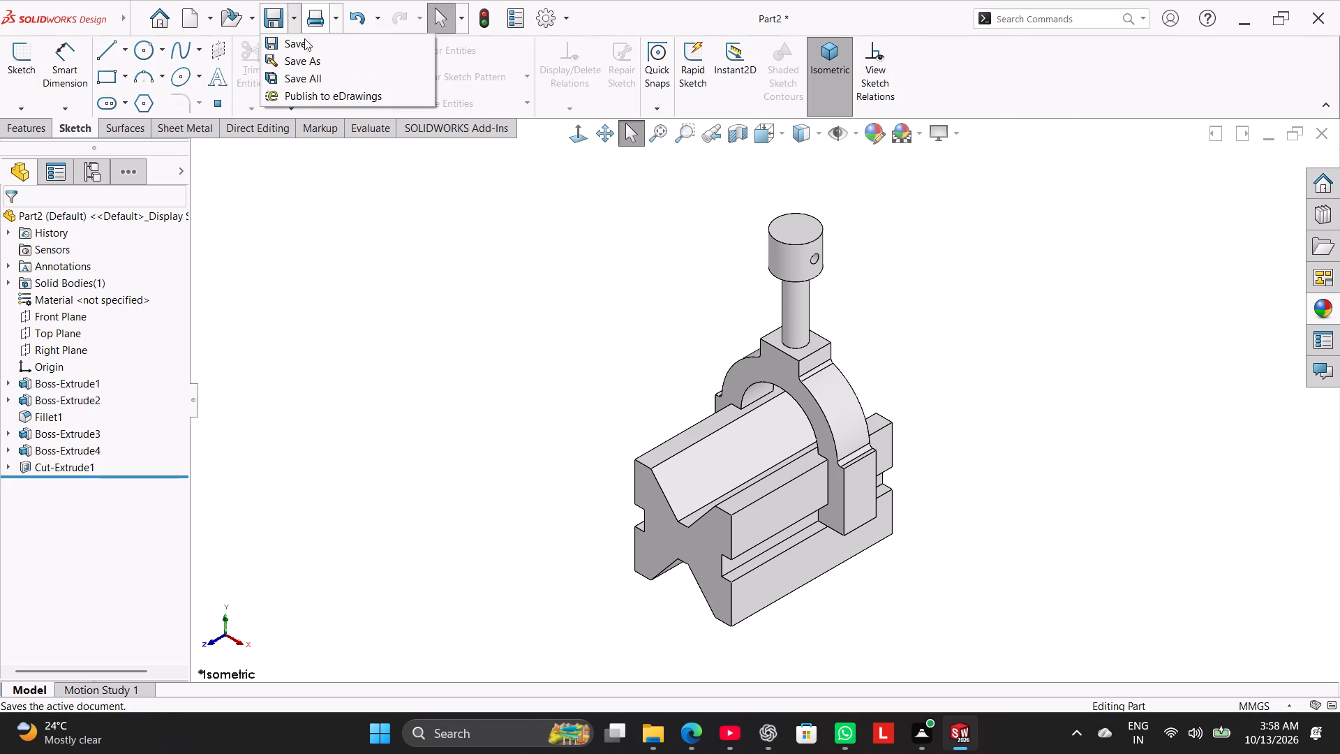
click(315, 56)
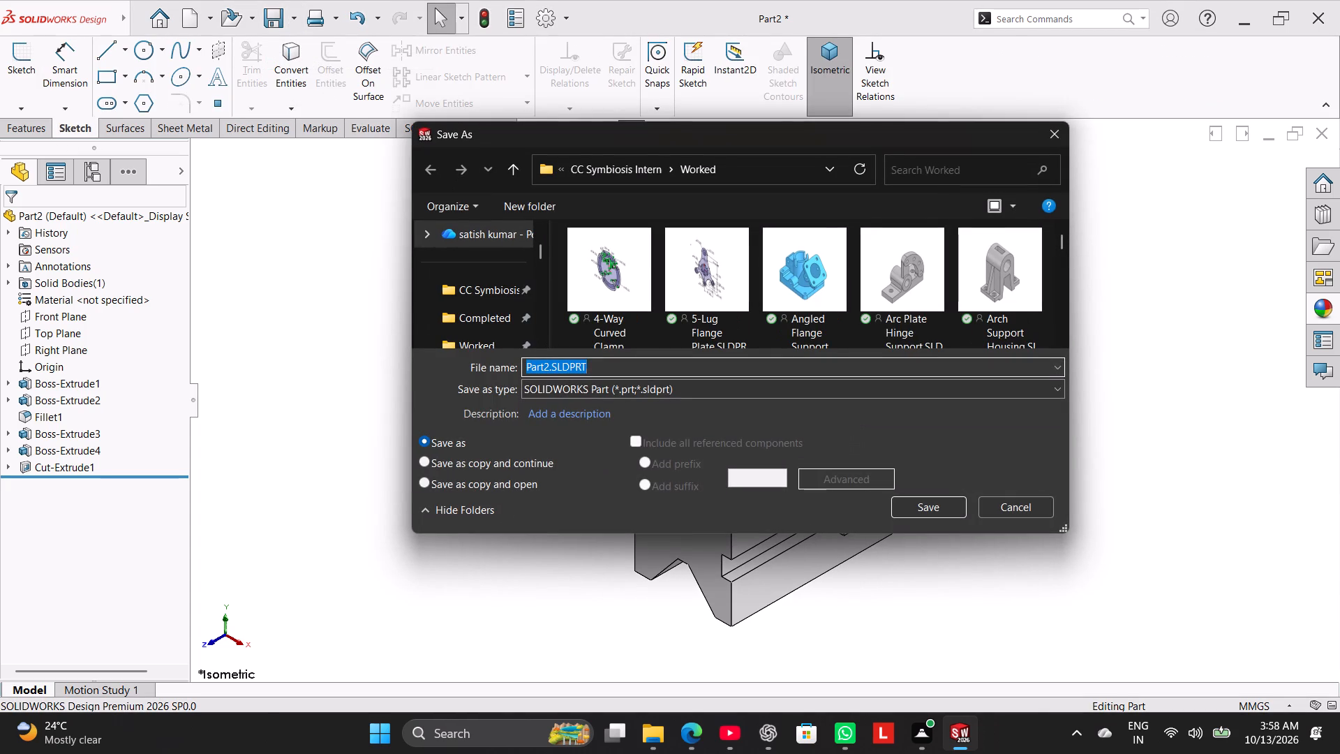
key(ctrl+v)
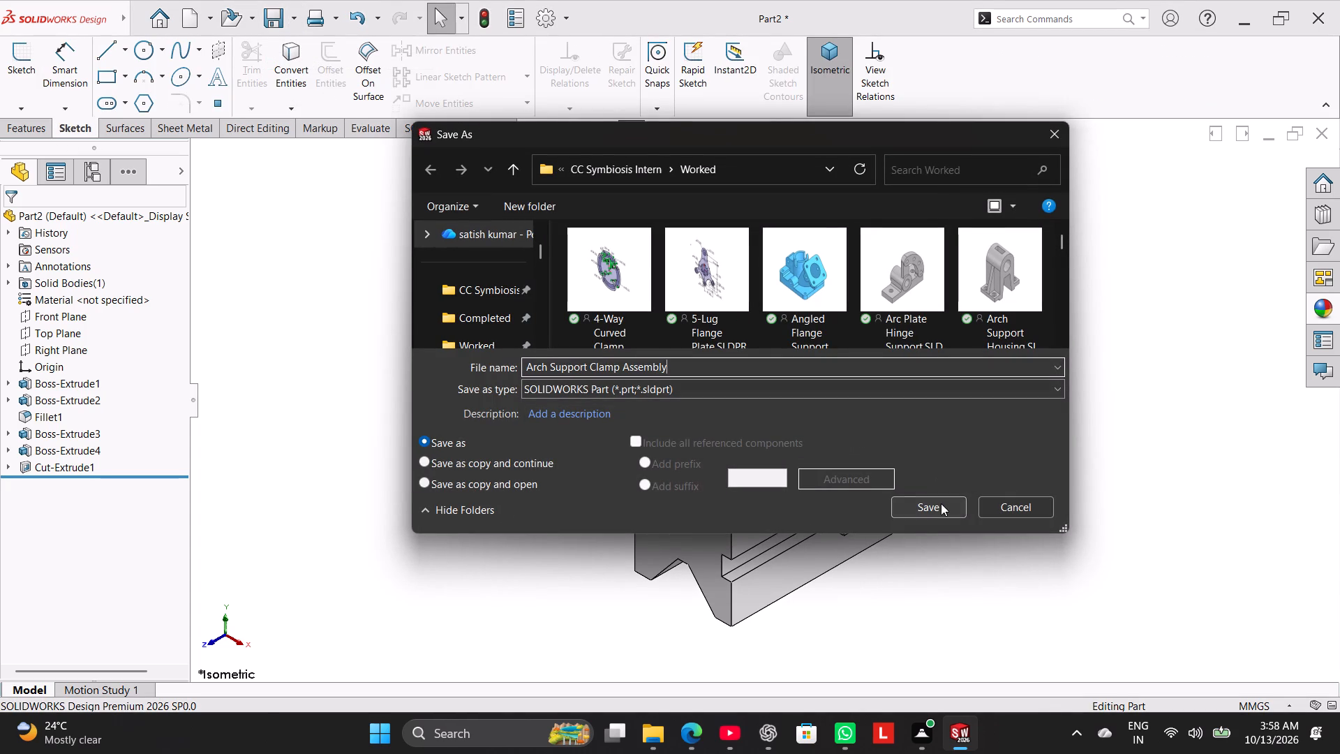
click(941, 503)
Save the Arch Support Clamp Assembly part in Adobe Portable Document Format (*.pdf) in the Worked folder.
click(298, 15)
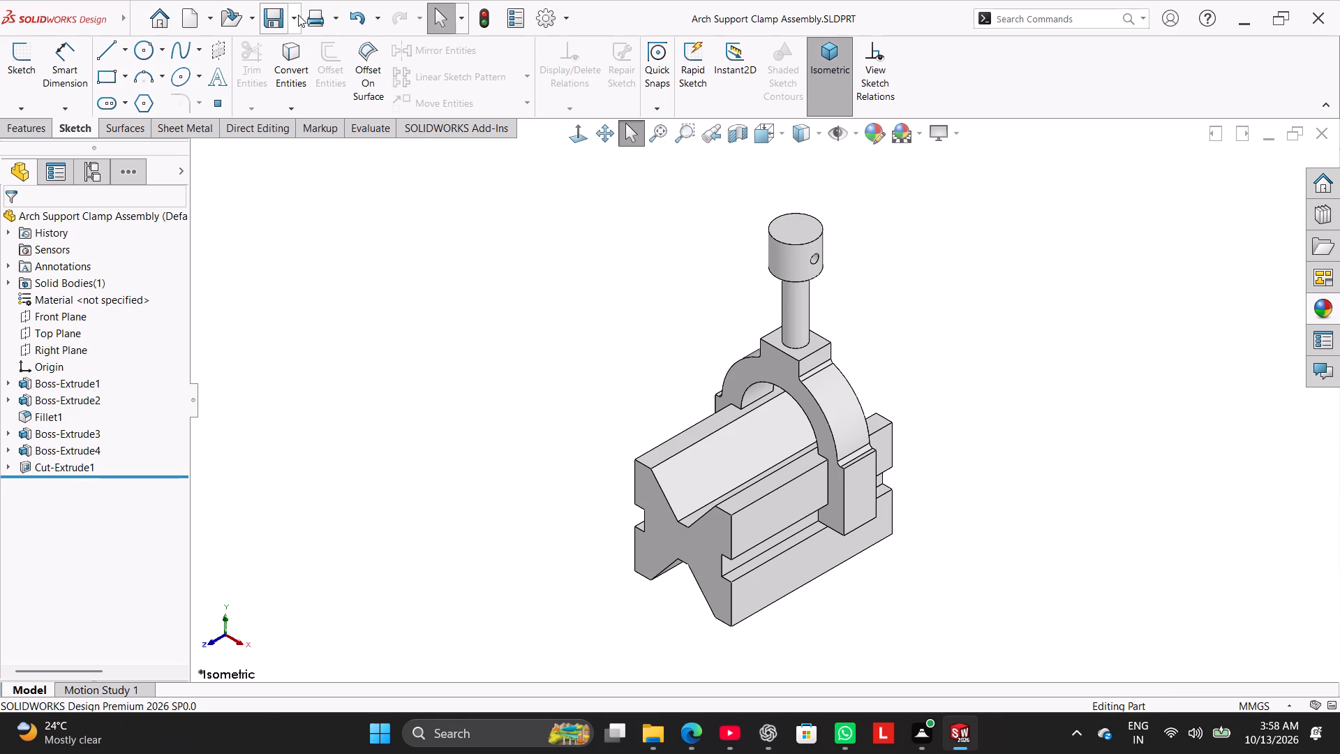
click(308, 59)
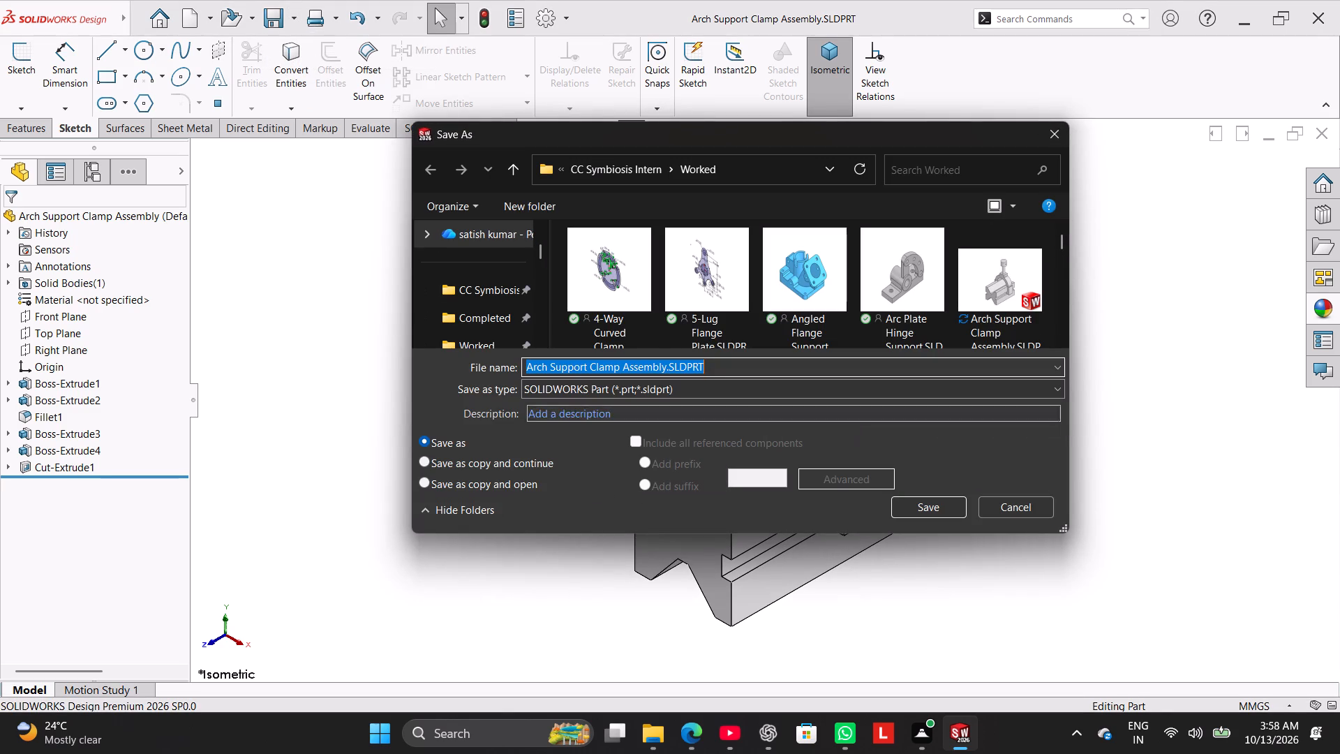
click(766, 392)
click(763, 134)
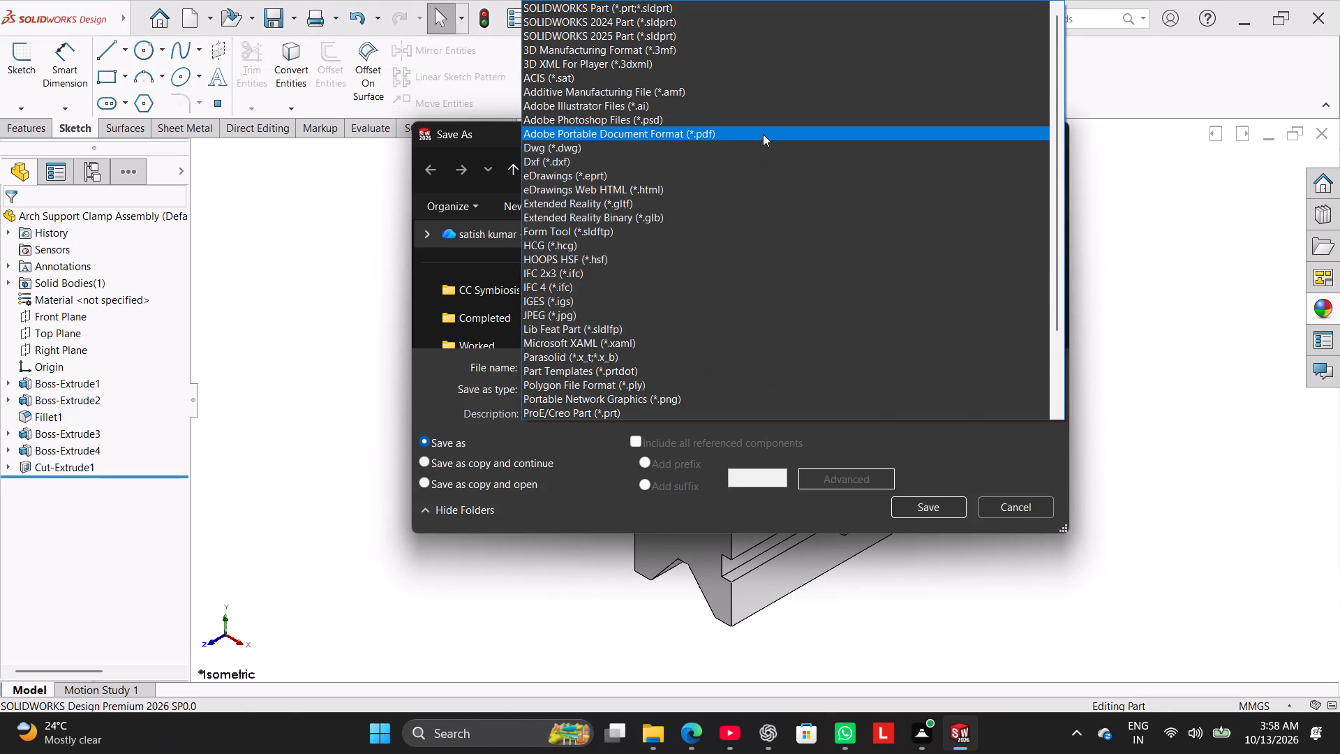
click(910, 534)
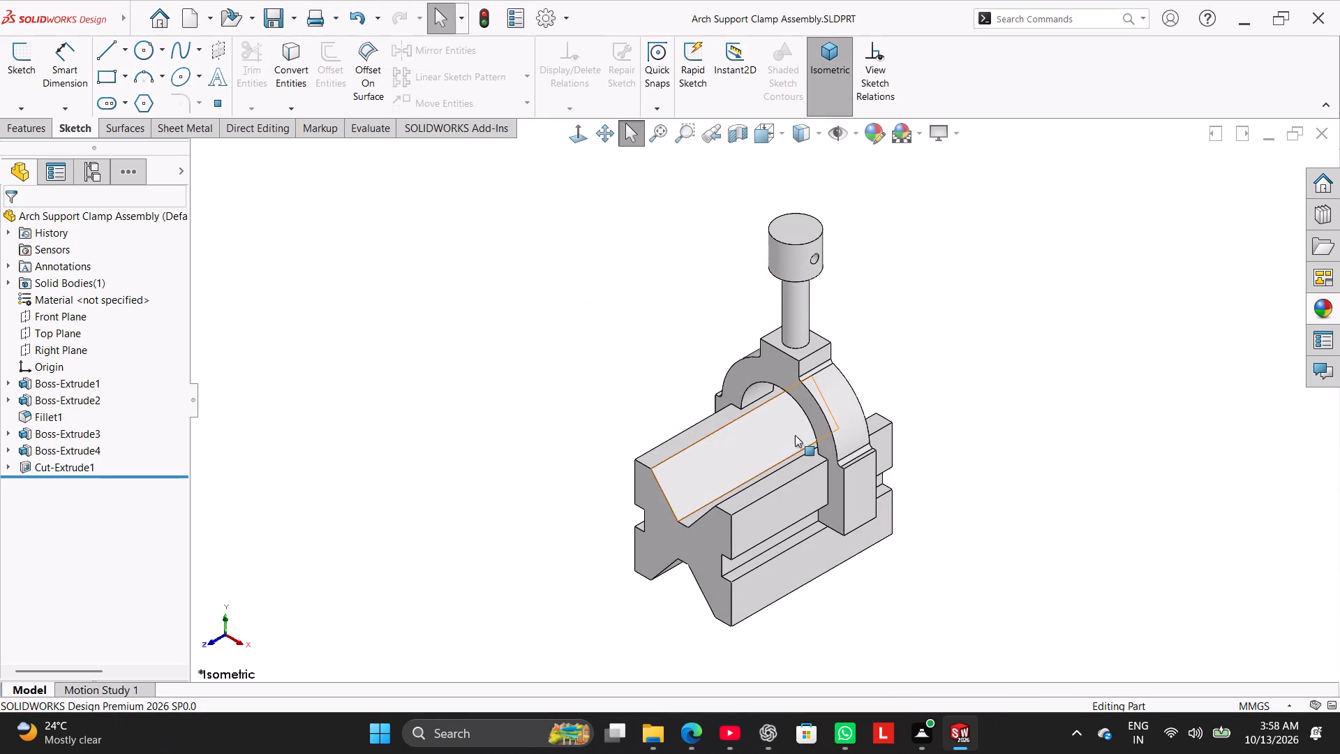